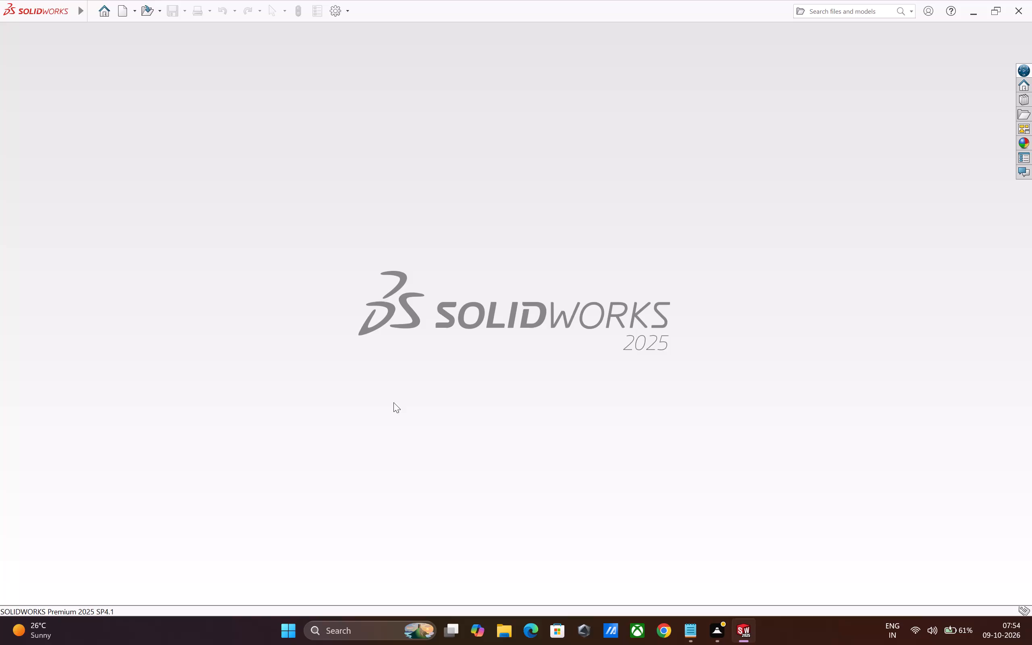
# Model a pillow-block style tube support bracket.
# Create a new part document.
pyautogui.hotkey('ctrl', 'n')
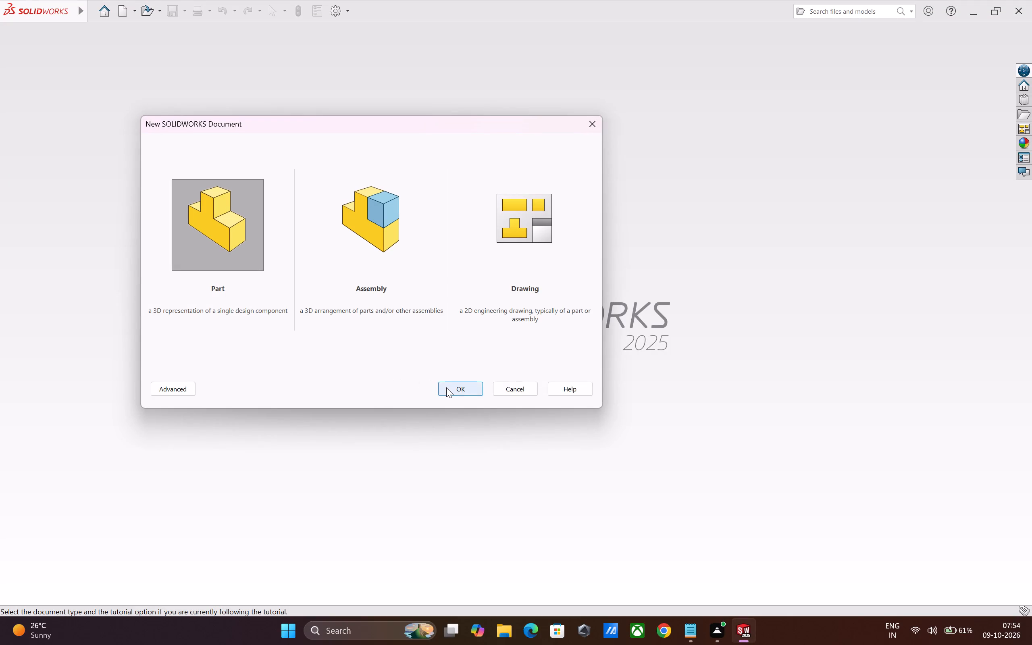
pyautogui.click(446, 387)
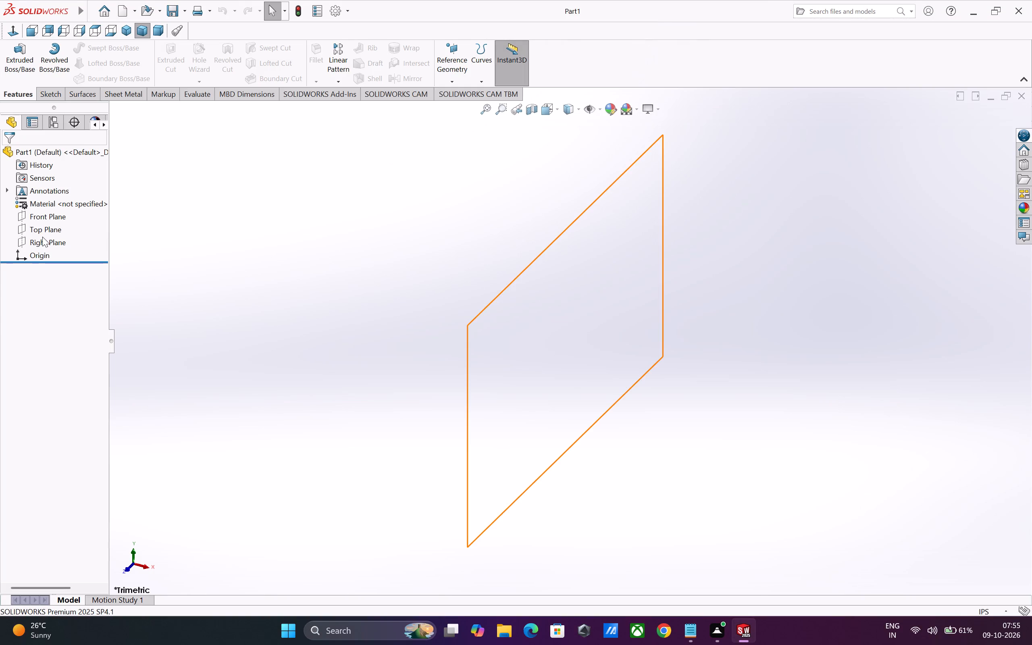
# Set the part's unit system to MMGS.
pyautogui.click(977, 609)
pyautogui.click(945, 563)
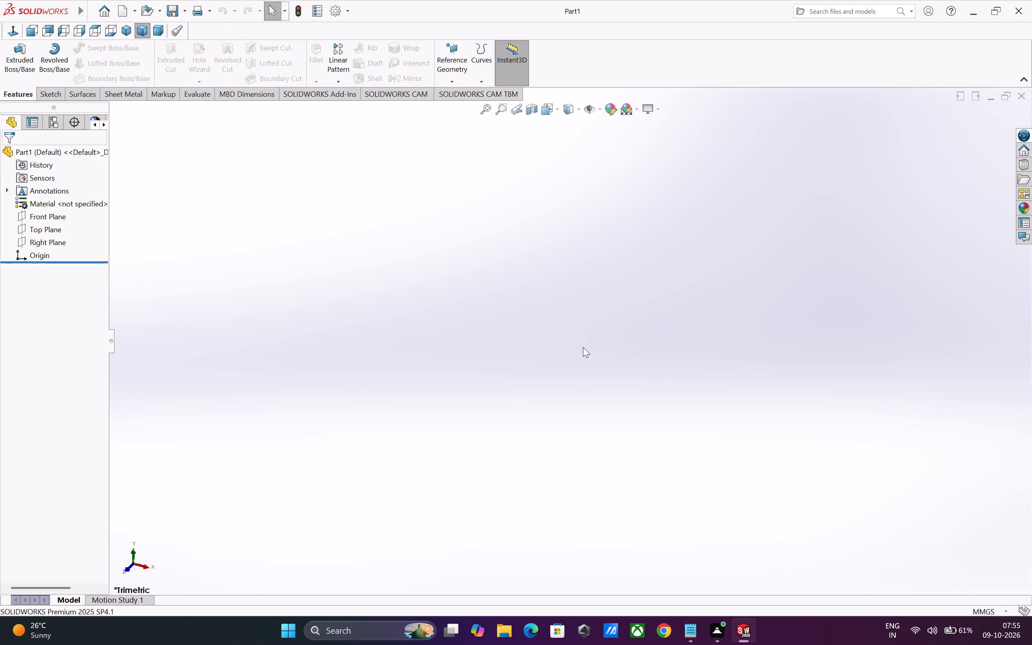
# On the Front Plane, sketch a closed rectangle of lines from the origin, about 54 mm wide and 10 mm high.
pyautogui.click(33, 218)
pyautogui.click(39, 208)
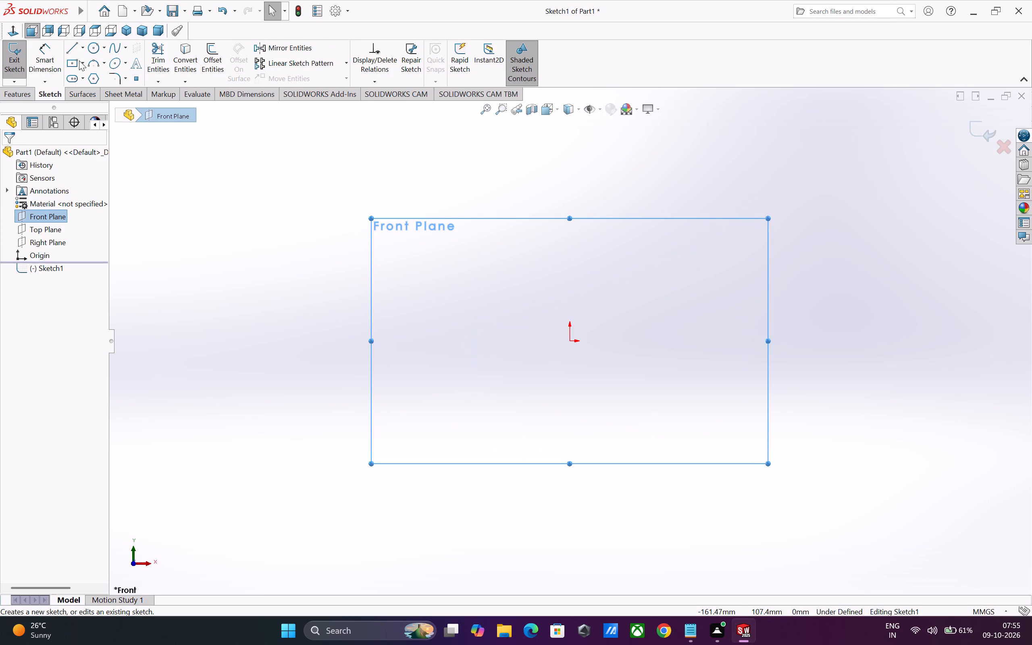
pyautogui.click(69, 50)
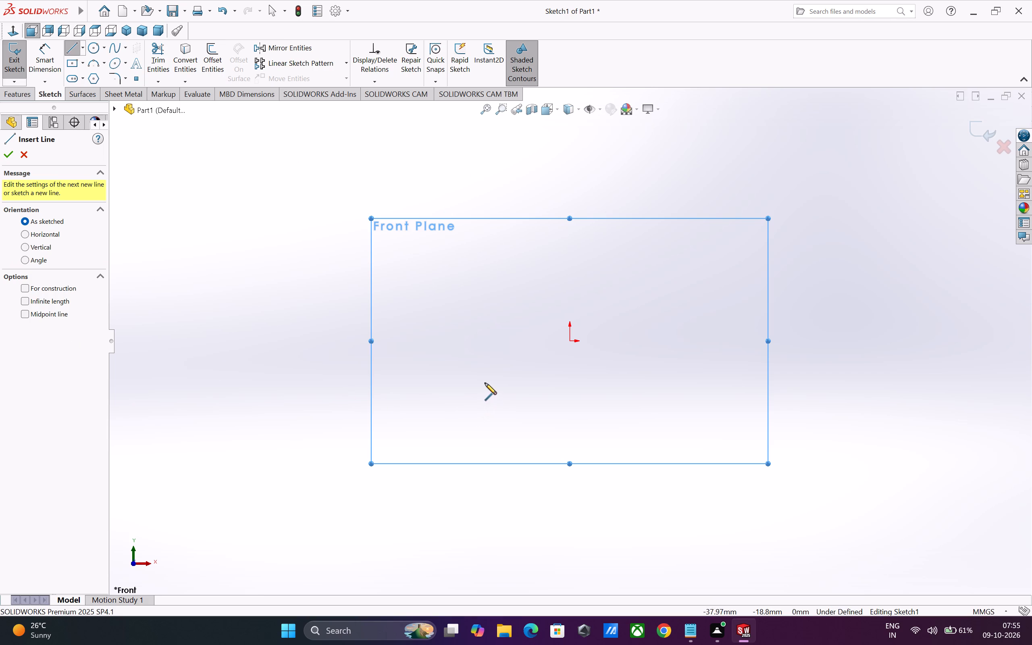
pyautogui.click(570, 342)
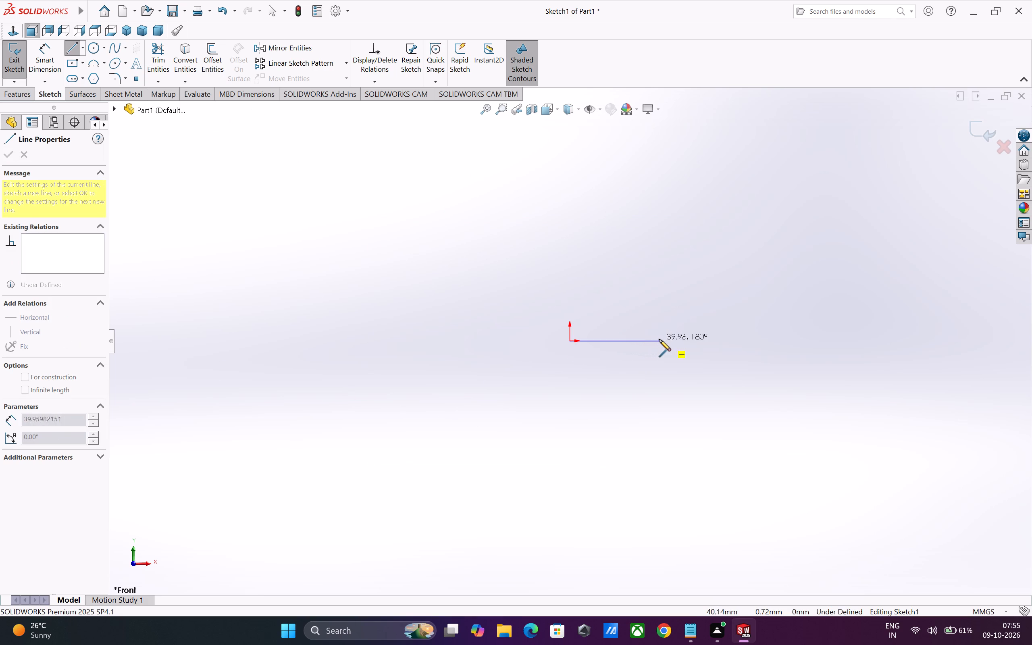
pyautogui.click(691, 341)
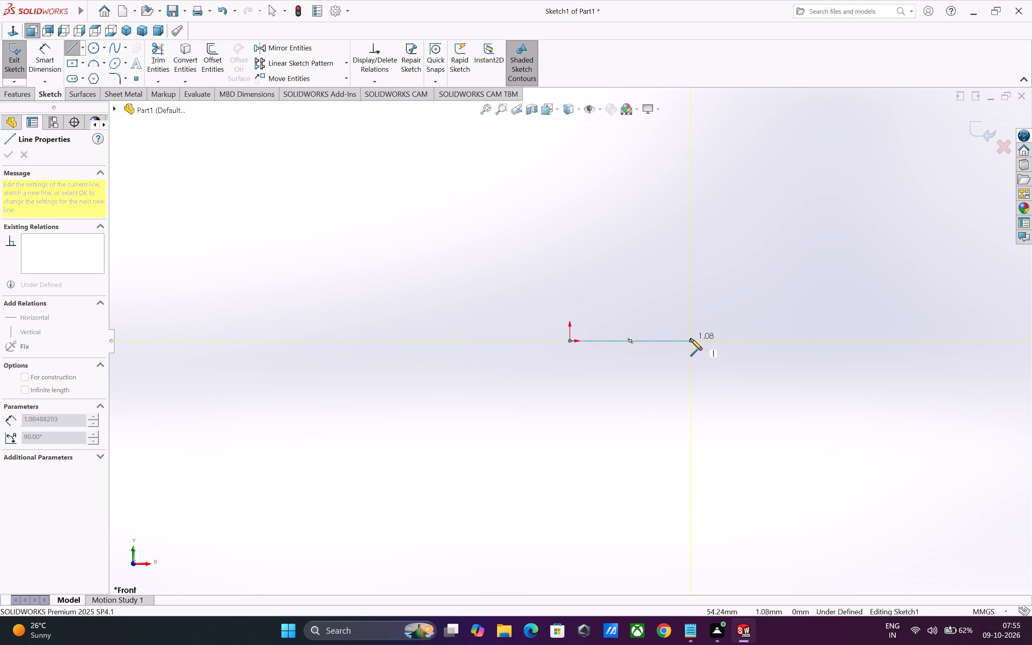
pyautogui.click(691, 318)
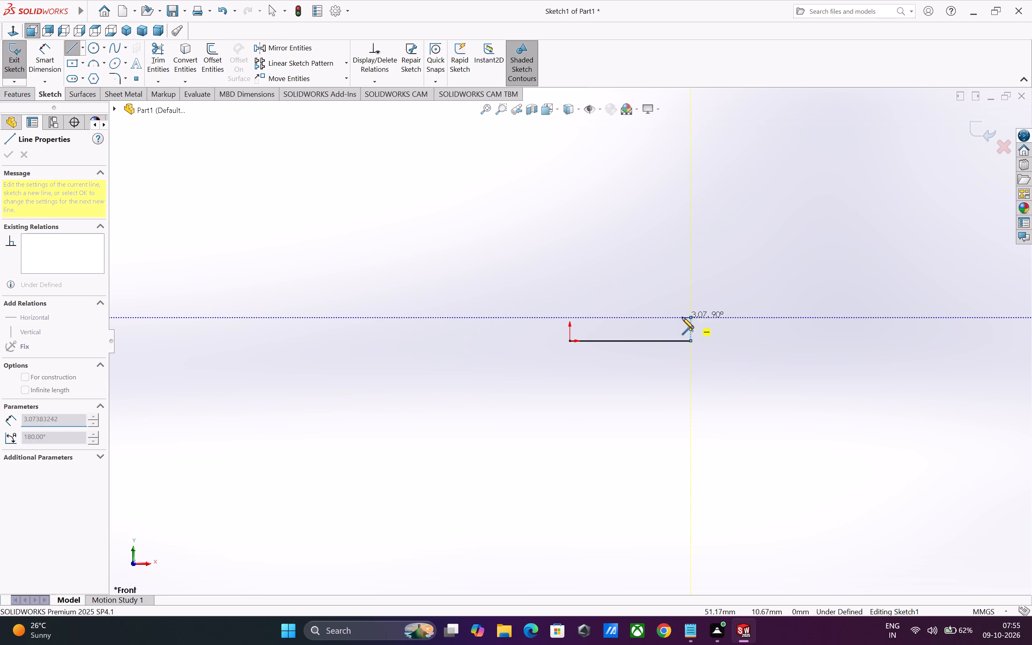
pyautogui.click(569, 318)
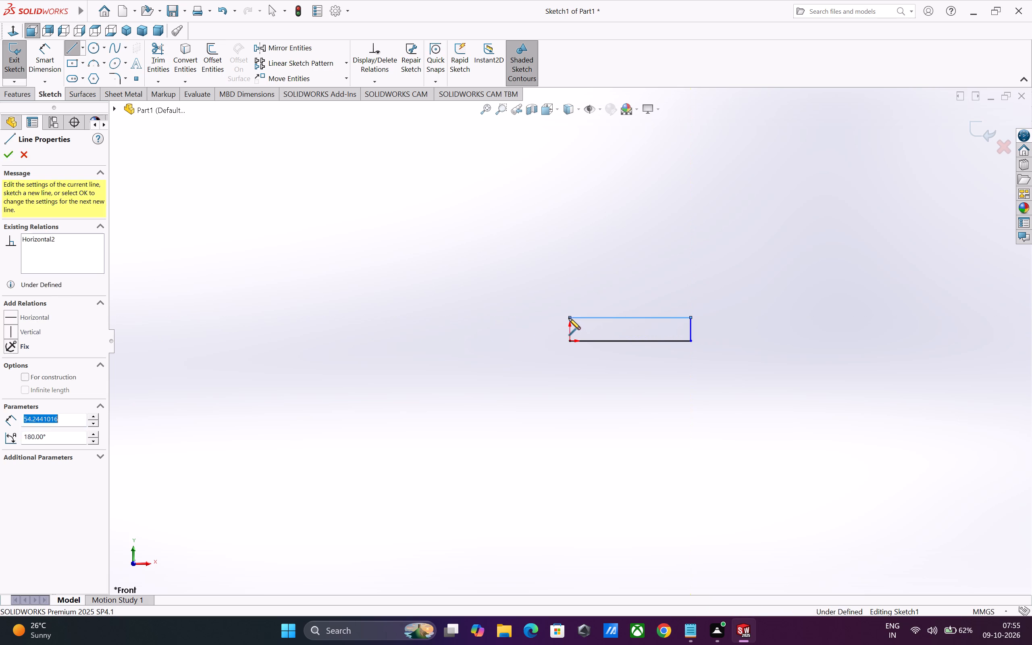
pyautogui.click(569, 342)
pyautogui.press('Escape')
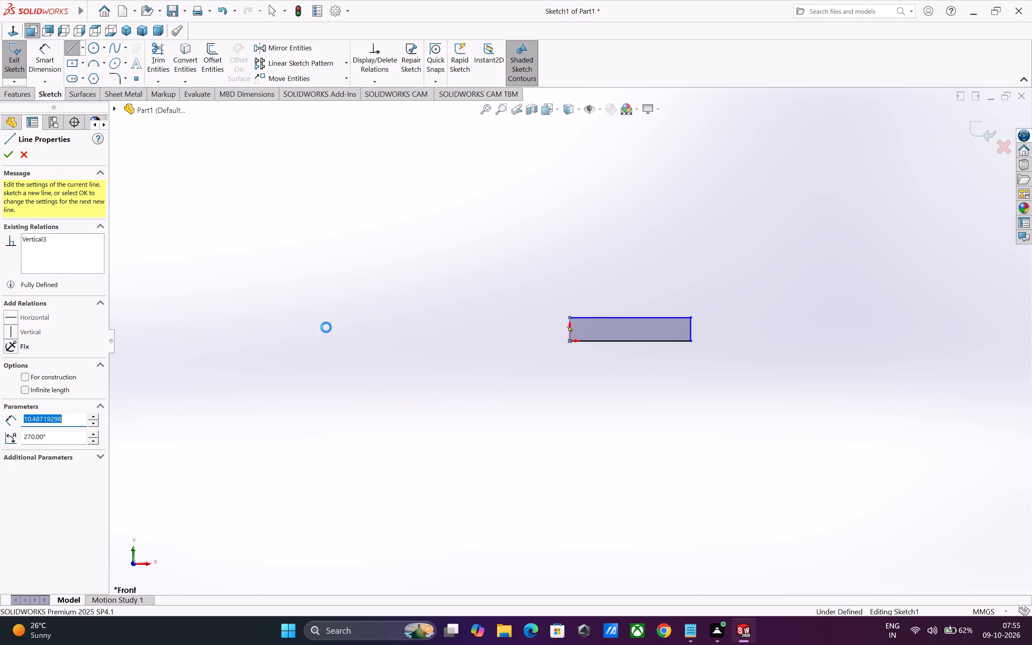
pyautogui.press('Escape')
# Dimension the rectangle's bottom line to 54 mm and its vertical side to 10 mm.
pyautogui.click(49, 74)
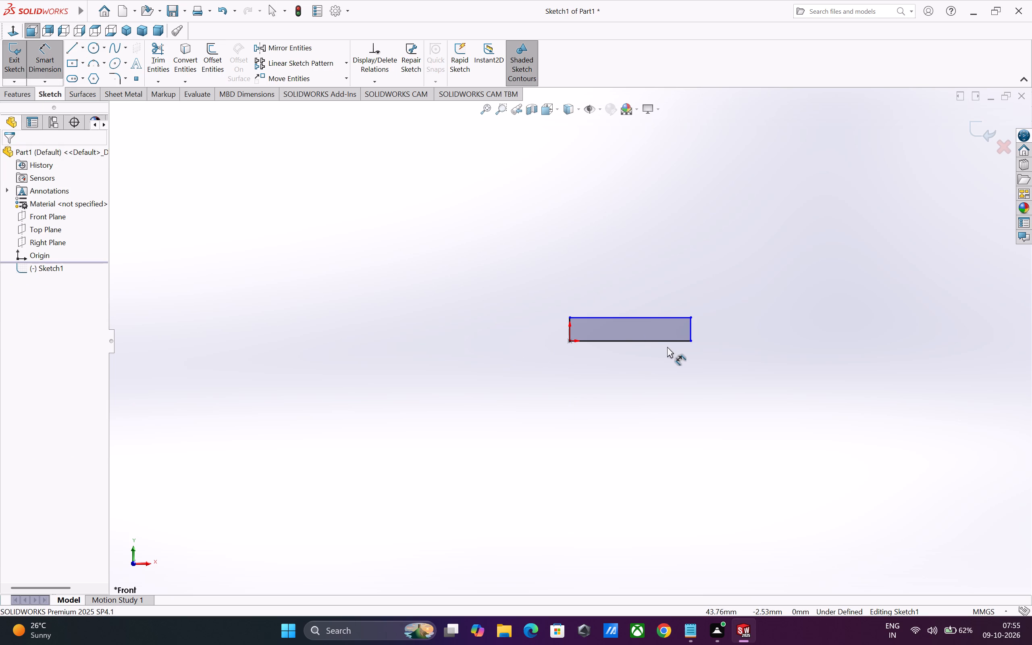
pyautogui.click(664, 343)
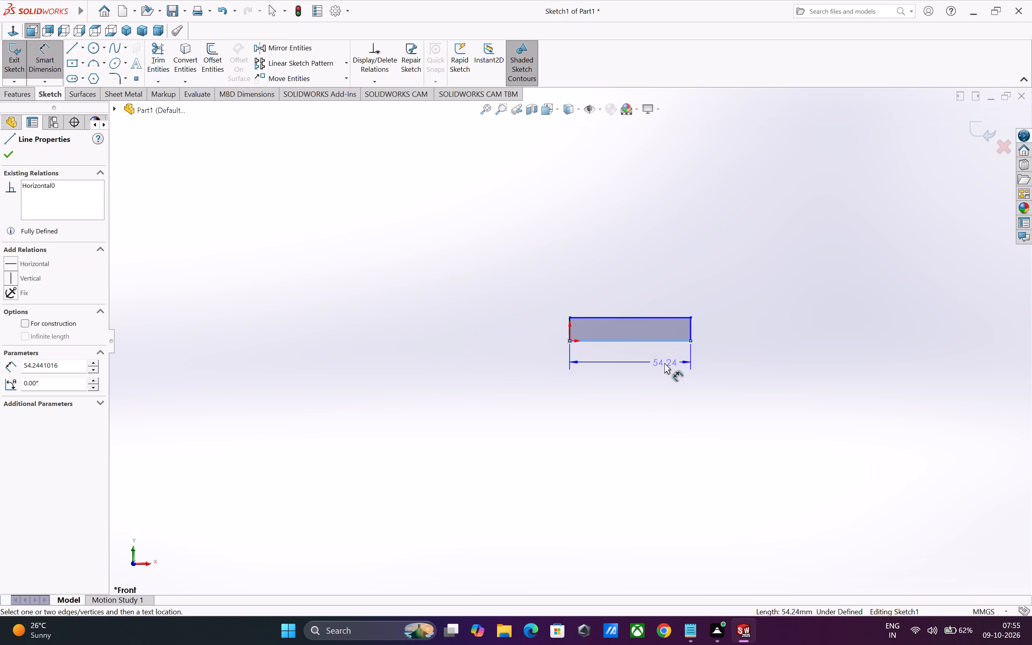
pyautogui.click(664, 363)
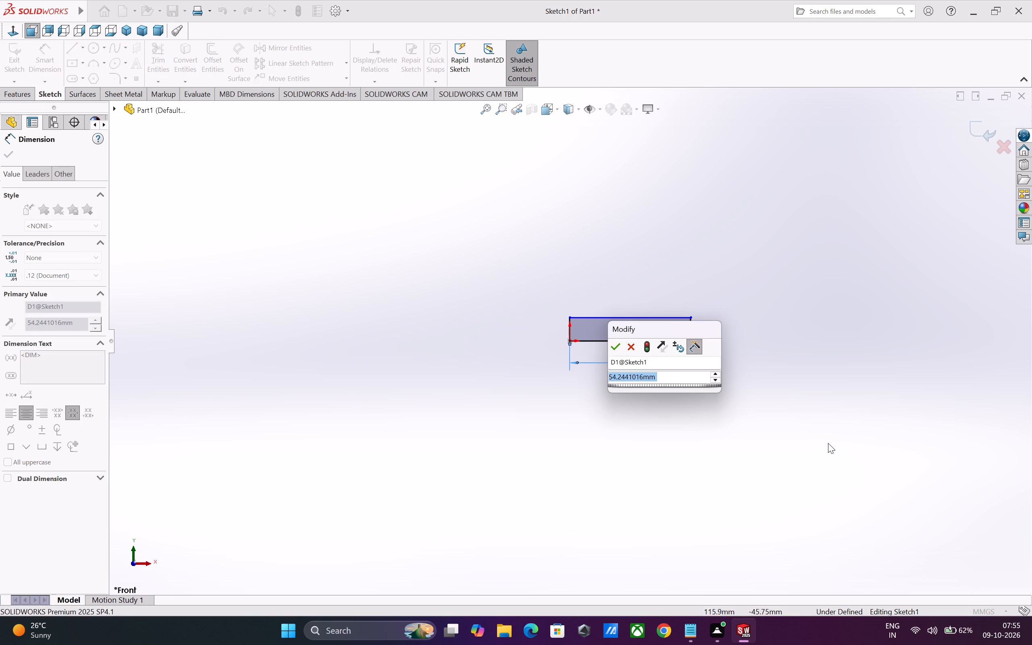
pyautogui.press('5')
pyautogui.press('4')
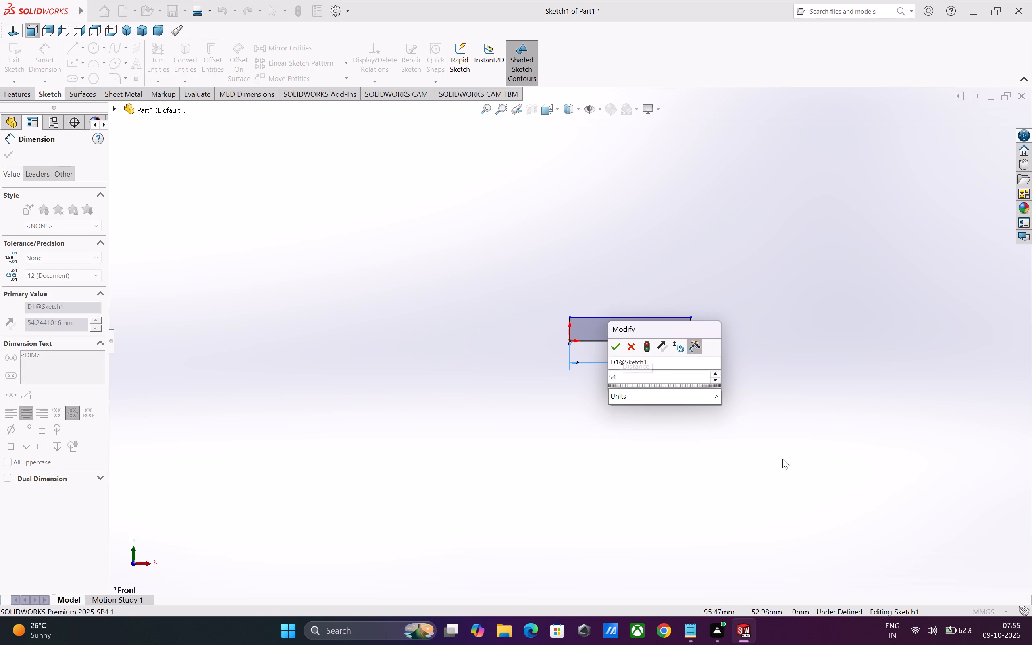
pyautogui.press('Return')
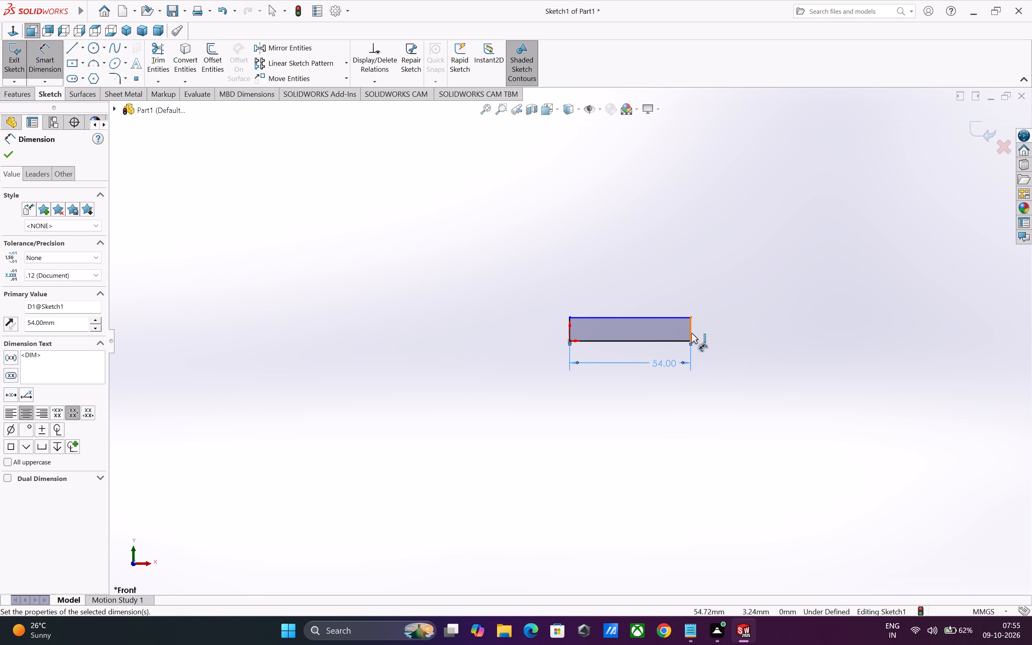
pyautogui.click(690, 332)
pyautogui.click(708, 332)
pyautogui.press('1')
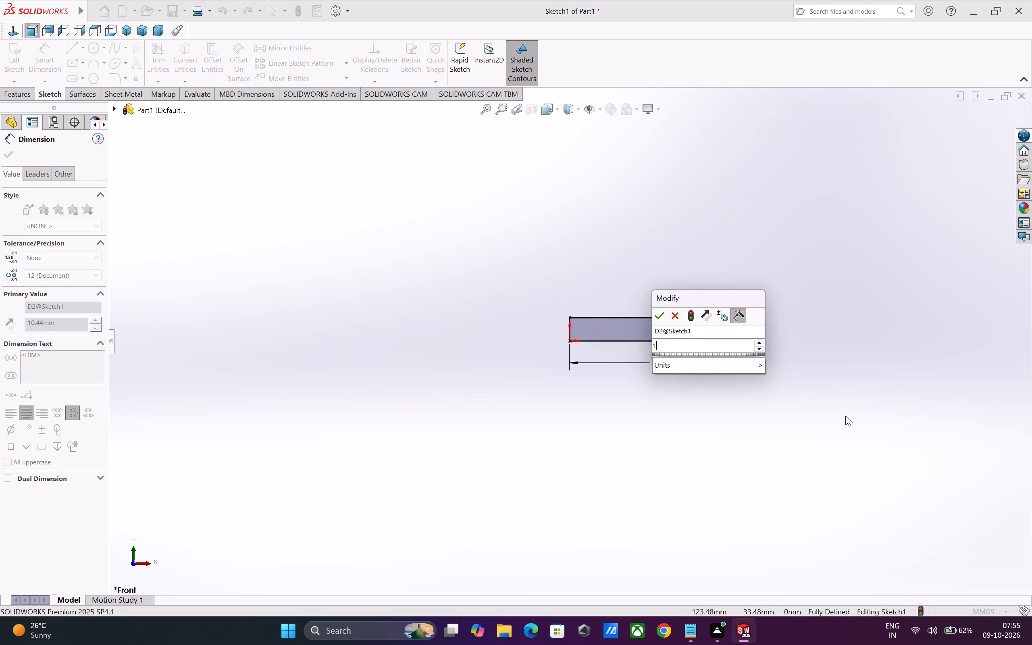
pyautogui.press('0')
pyautogui.press('Return')
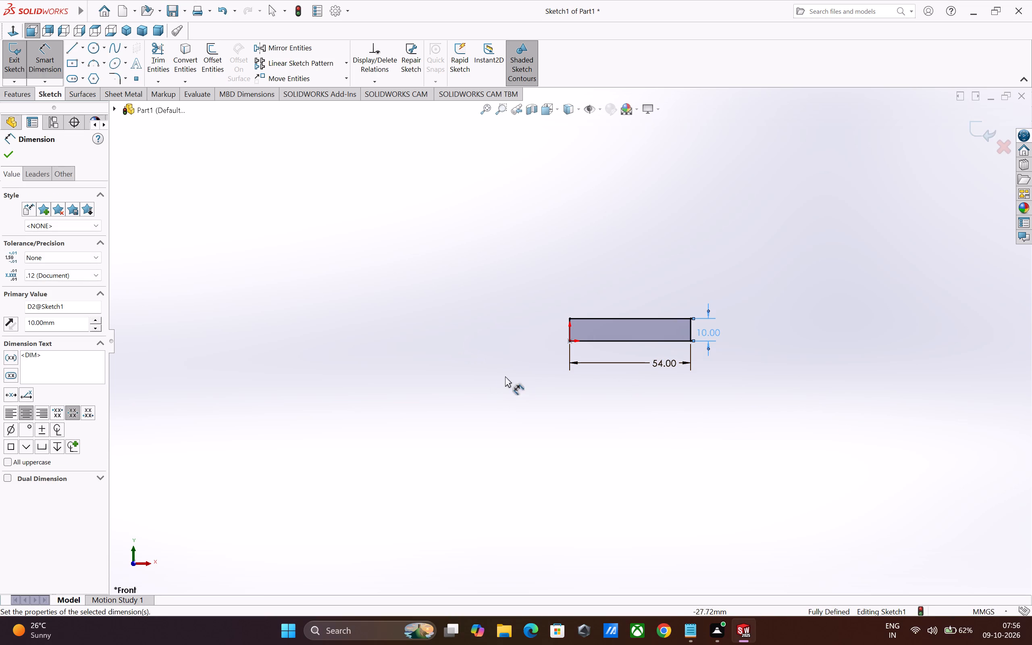
pyautogui.click(8, 160)
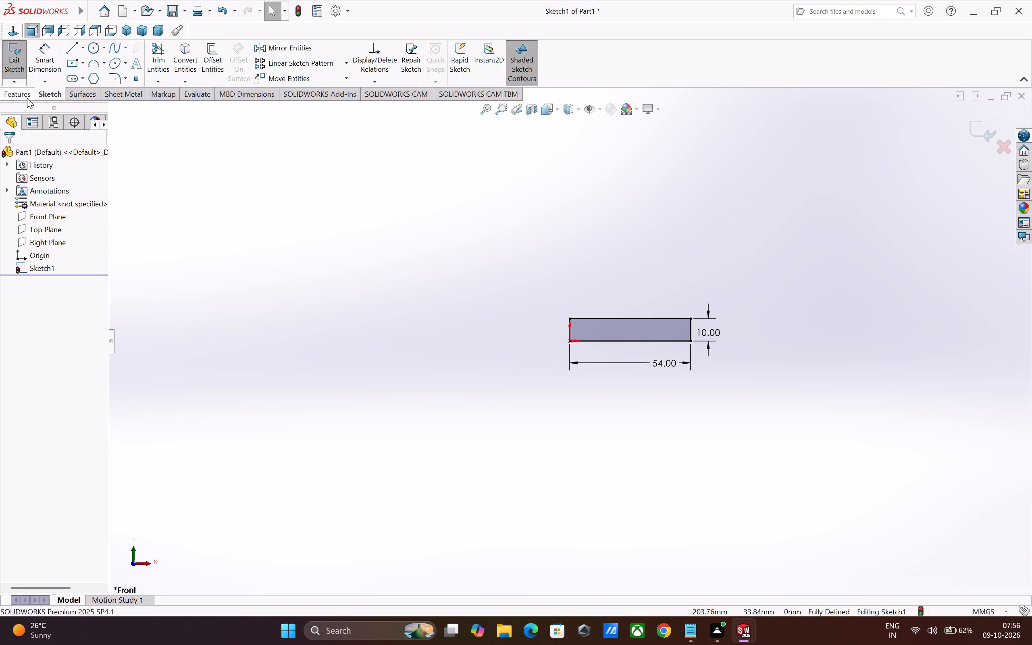
# Extrude the rectangle as a blind boss 44 mm deep in the reversed direction.
pyautogui.click(27, 96)
pyautogui.click(21, 66)
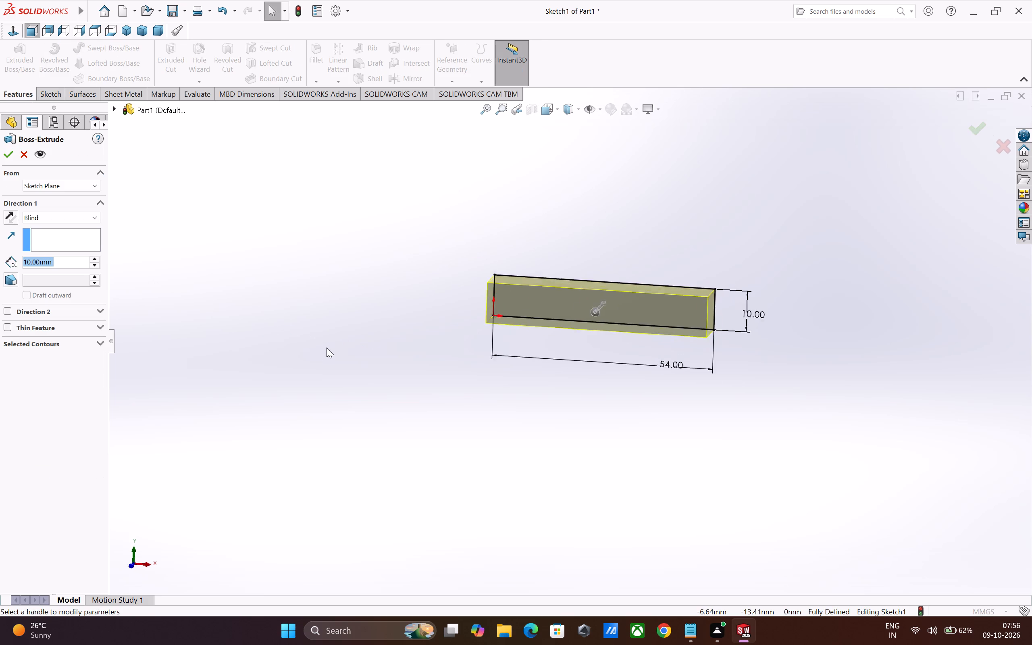
pyautogui.click(10, 220)
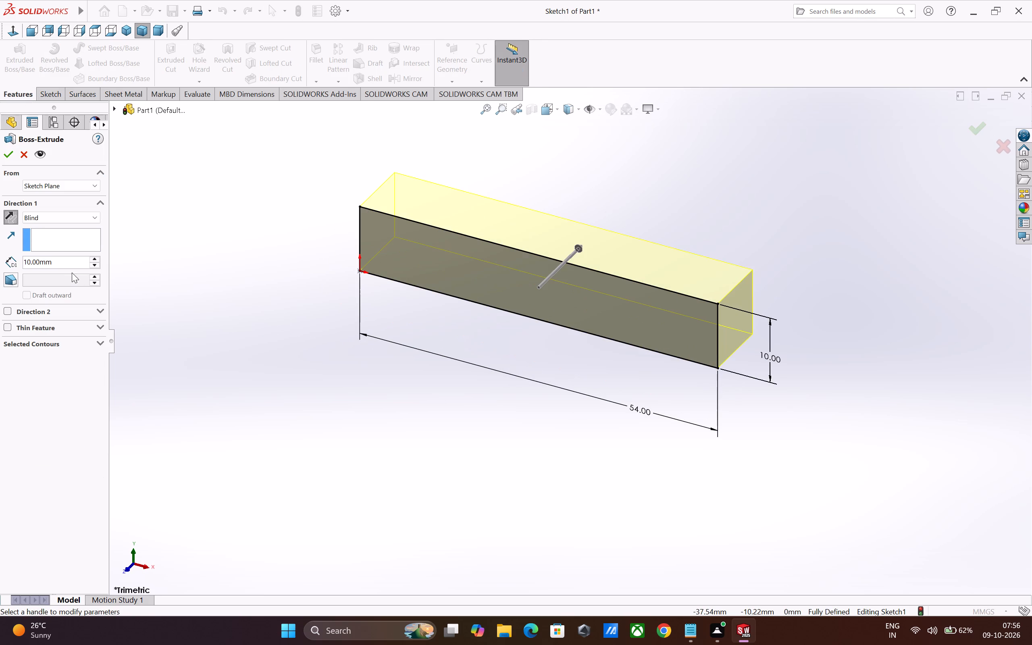
pyautogui.doubleClick(68, 267)
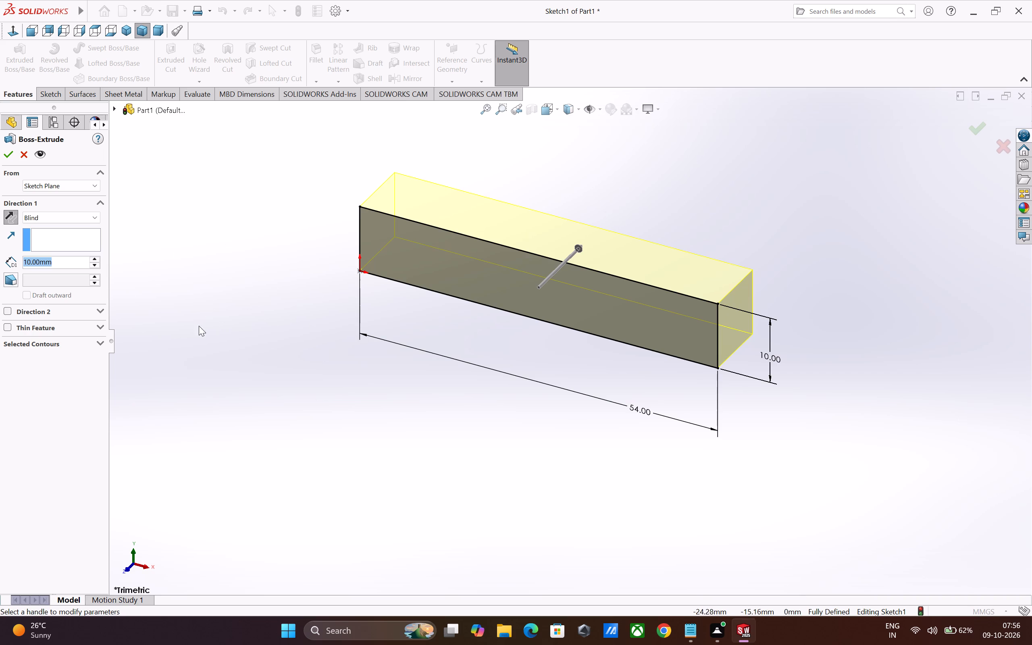
pyautogui.press('4')
pyautogui.press('4')
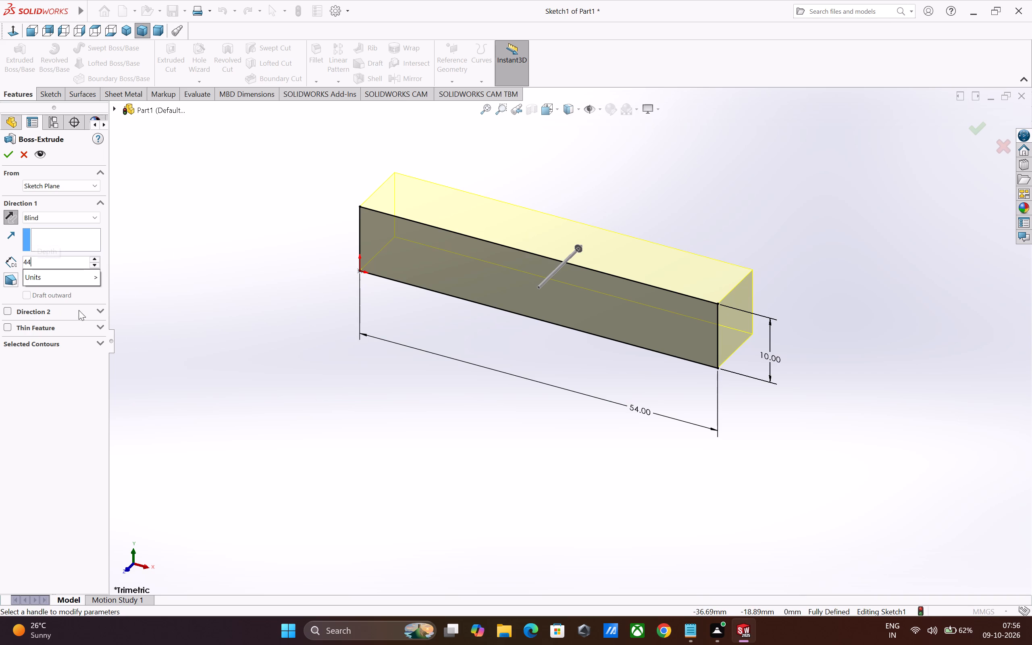
pyautogui.press('Return')
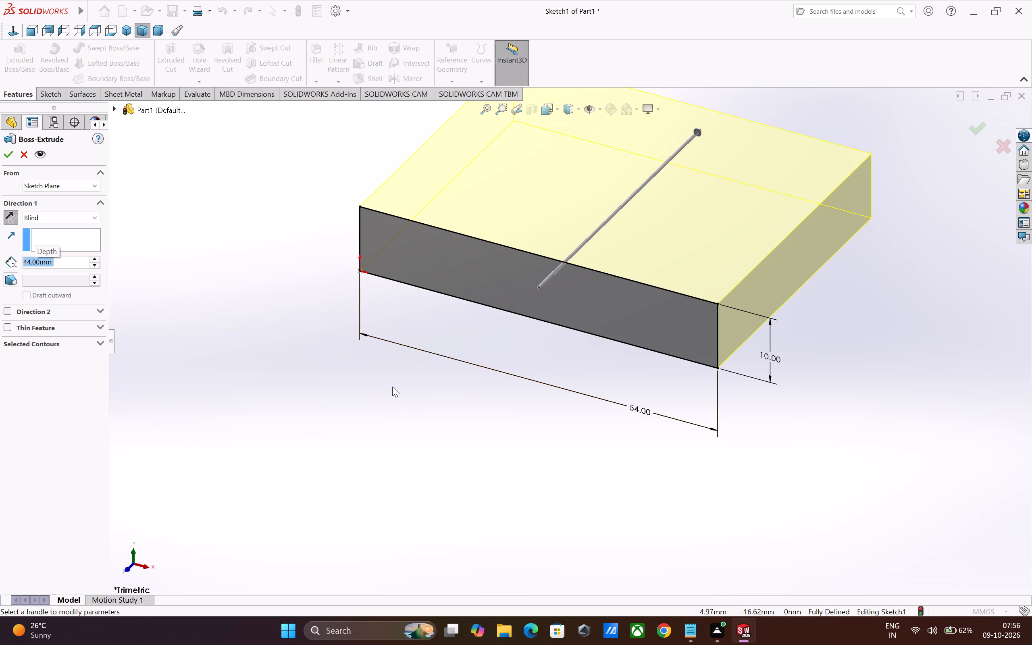
pyautogui.click(5, 153)
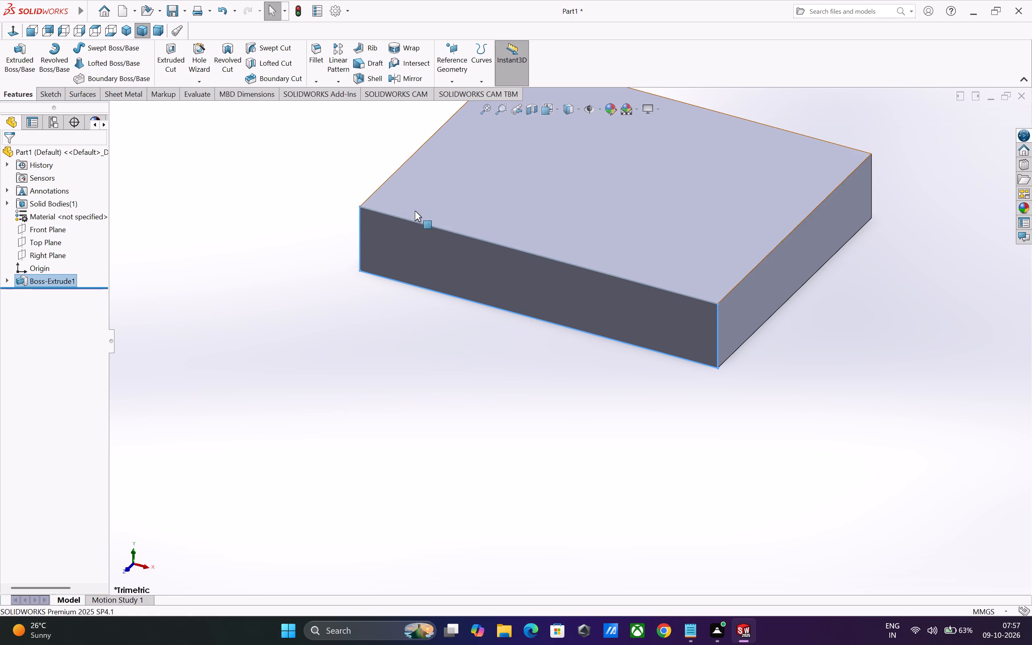
# On the block's front face, sketch a notch outline about 15 by 5 mm on the bottom edge, continuing along that edge to the right corner.
pyautogui.moveTo(386, 356); pyautogui.dragTo(371, 337, button='middle')
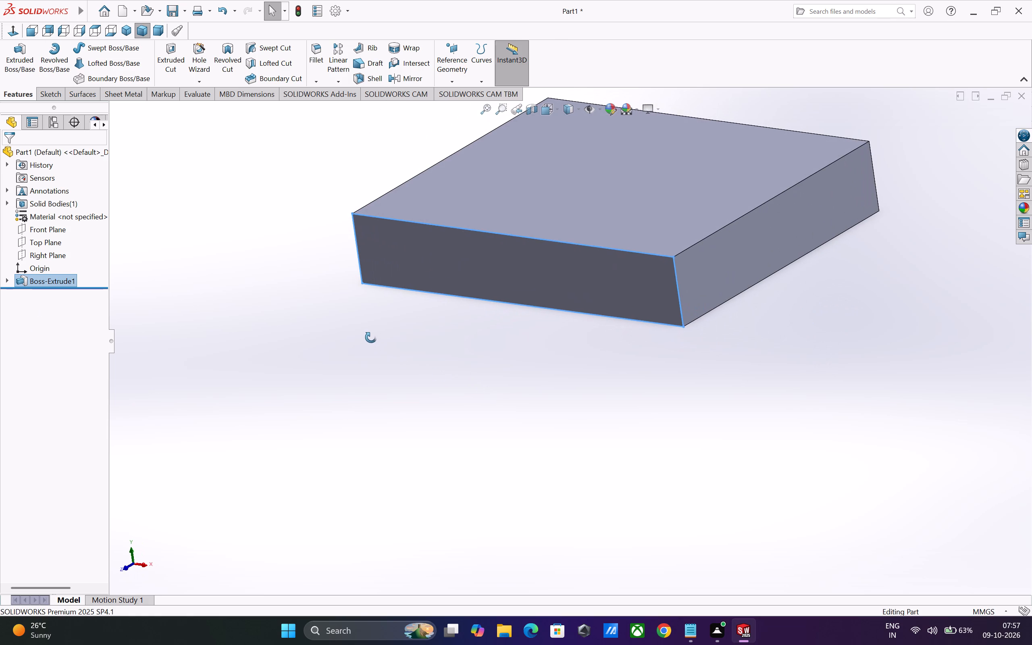
pyautogui.moveTo(371, 337); pyautogui.dragTo(372, 336, button='middle')
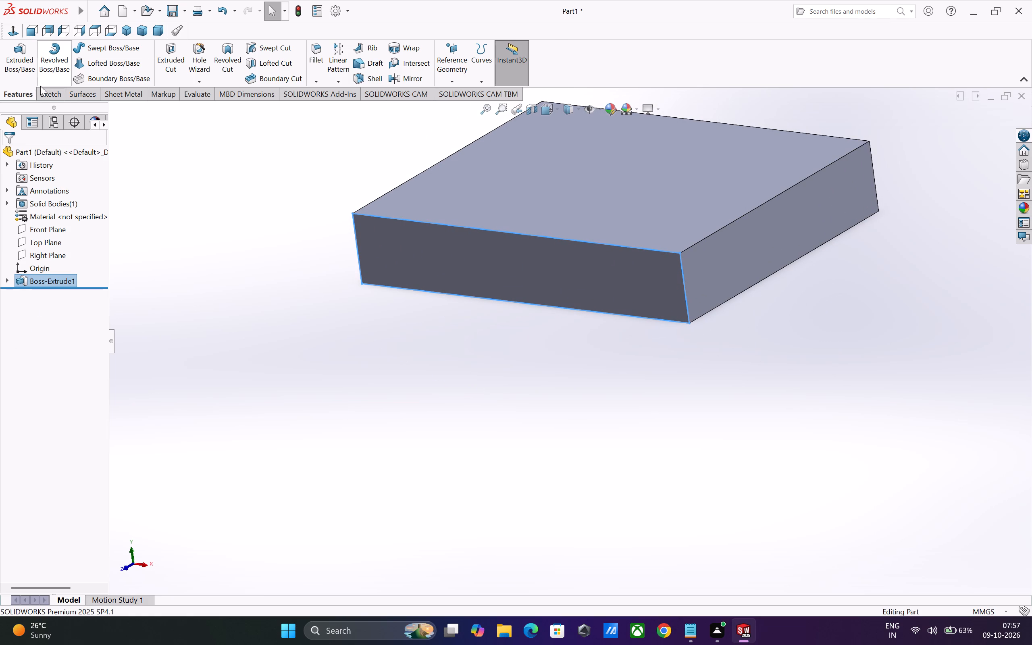
pyautogui.click(451, 252)
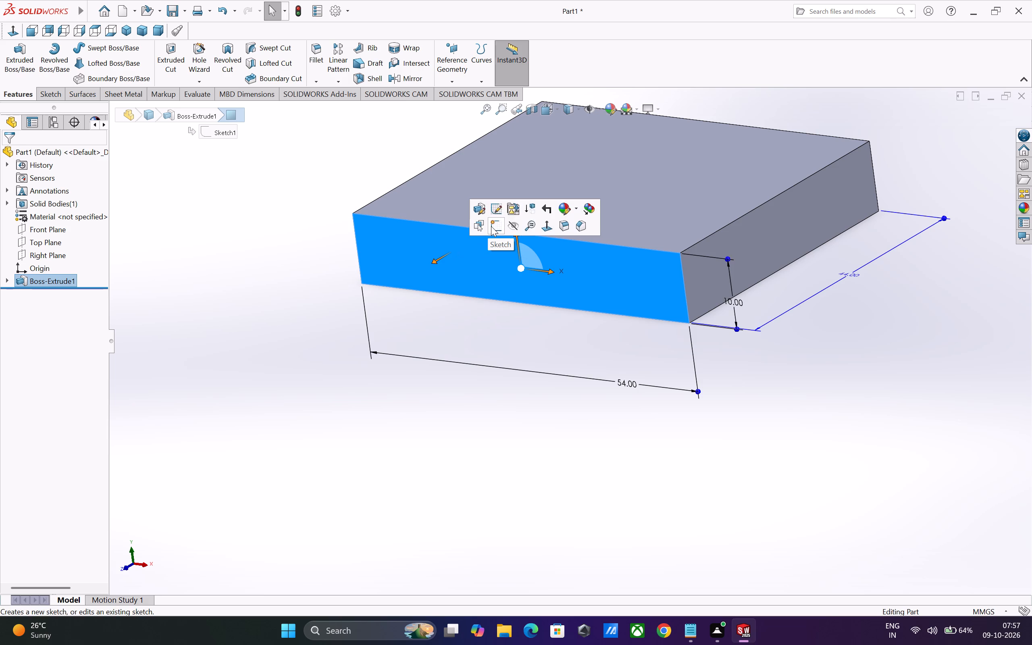
pyautogui.click(491, 226)
pyautogui.click(68, 49)
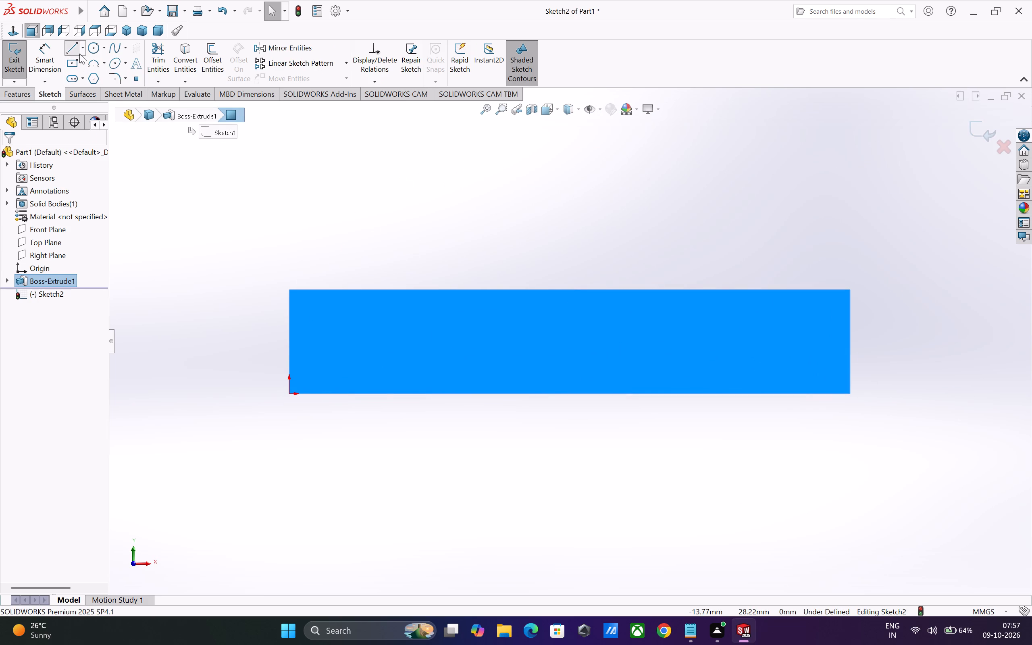
pyautogui.click(495, 395)
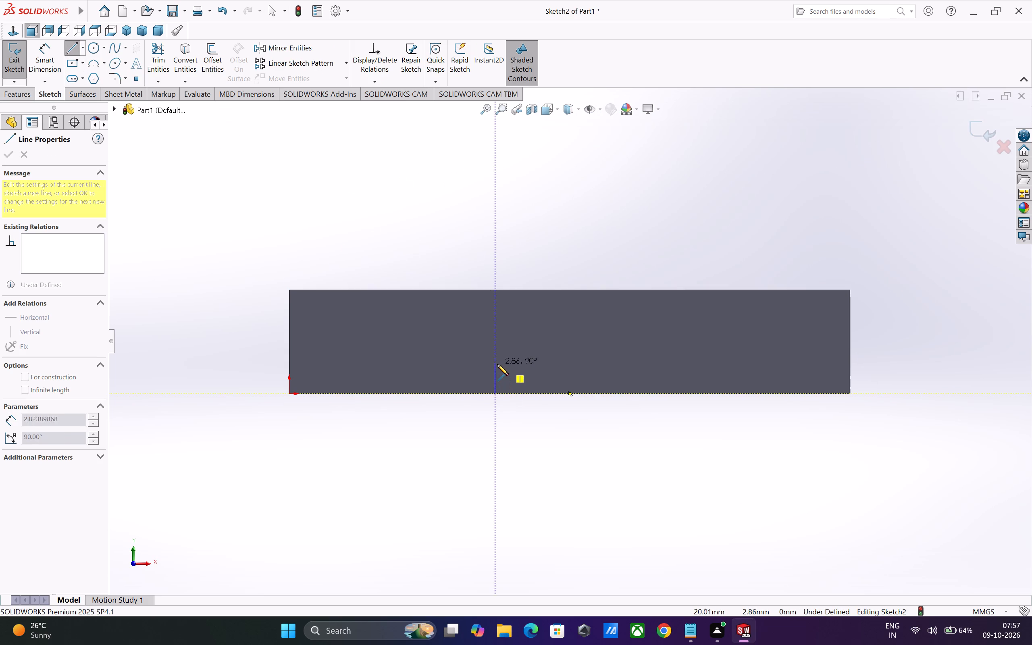
pyautogui.click(496, 341)
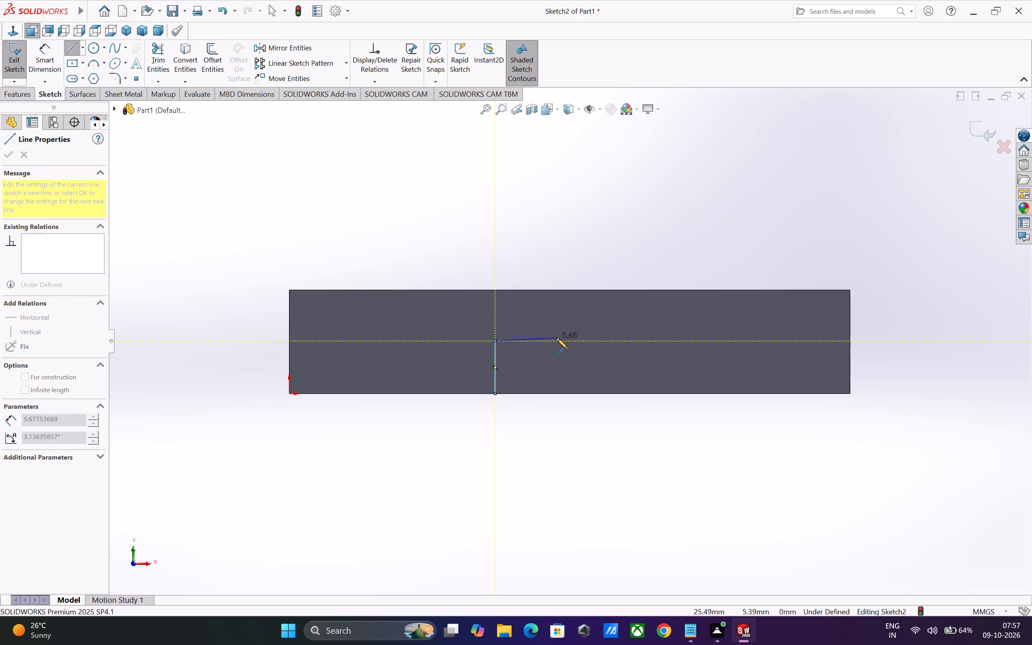
pyautogui.click(648, 340)
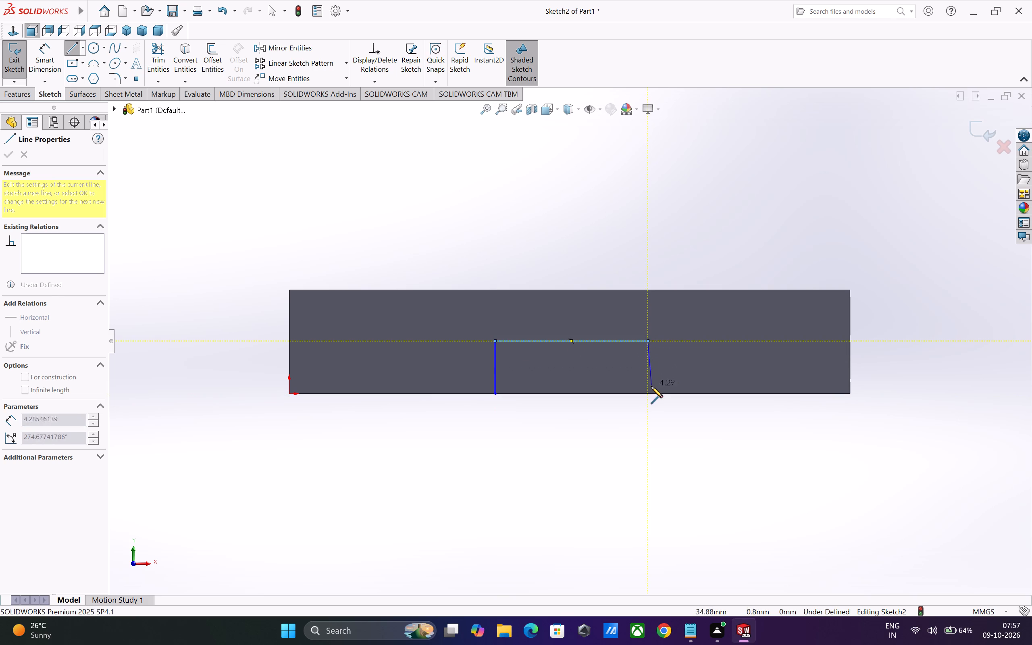
pyautogui.click(648, 394)
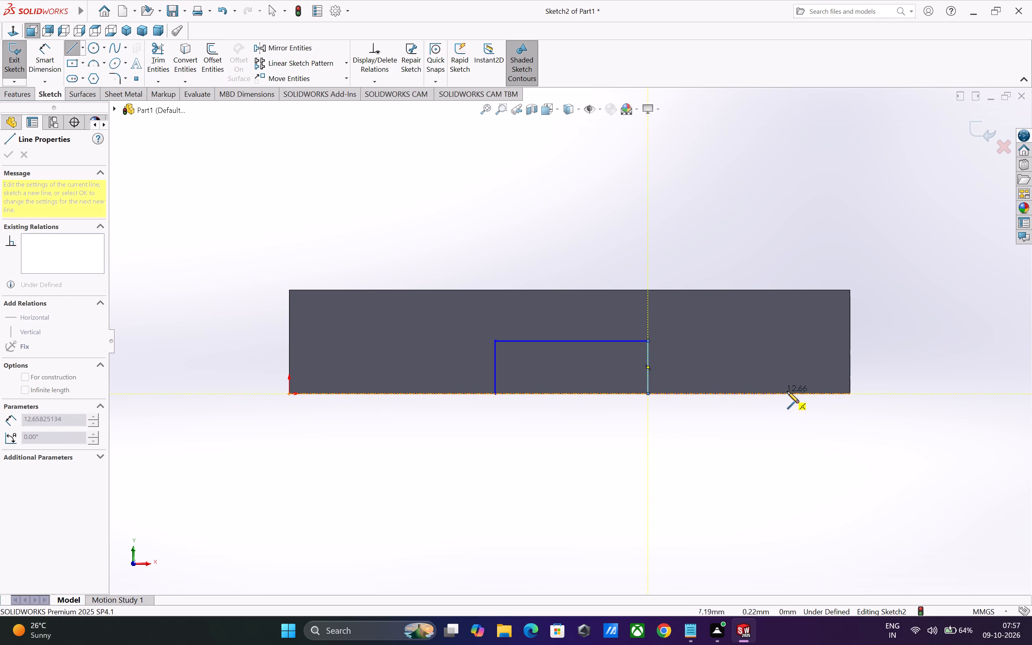
pyautogui.click(851, 393)
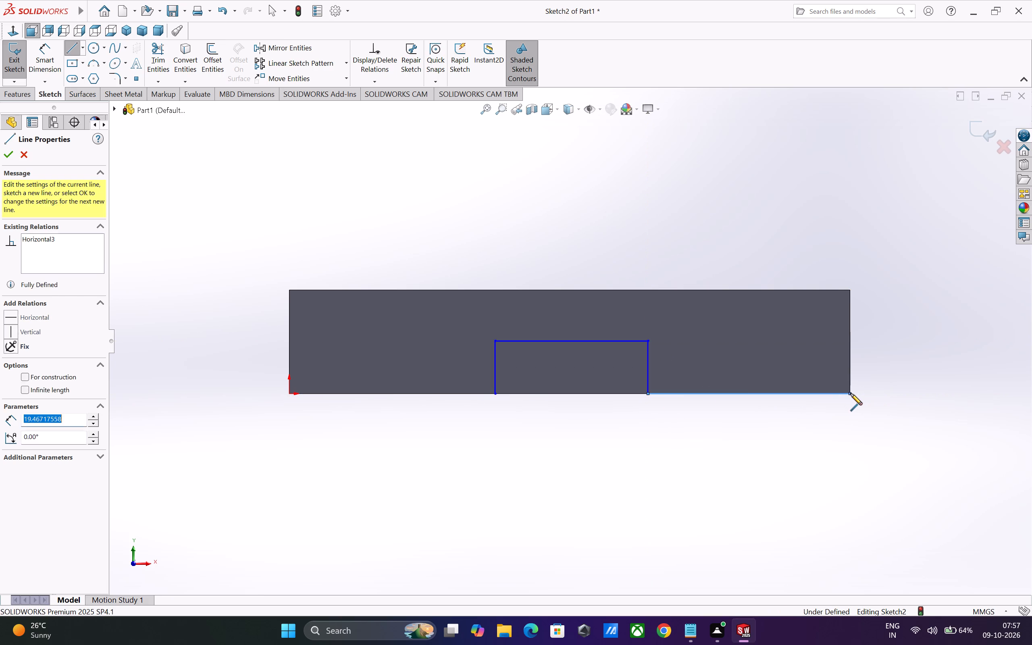
pyautogui.press('Escape')
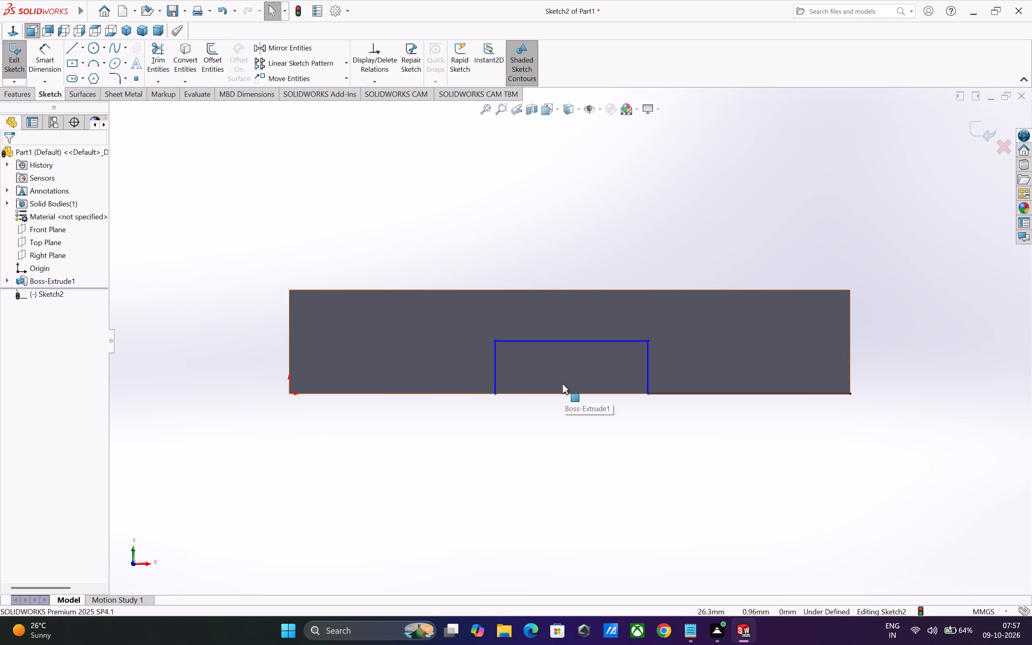
# Draw a line along the block's bottom edge from the notch's lower-left corner to the block's left corner at the origin.
pyautogui.press('l')
pyautogui.click(497, 393)
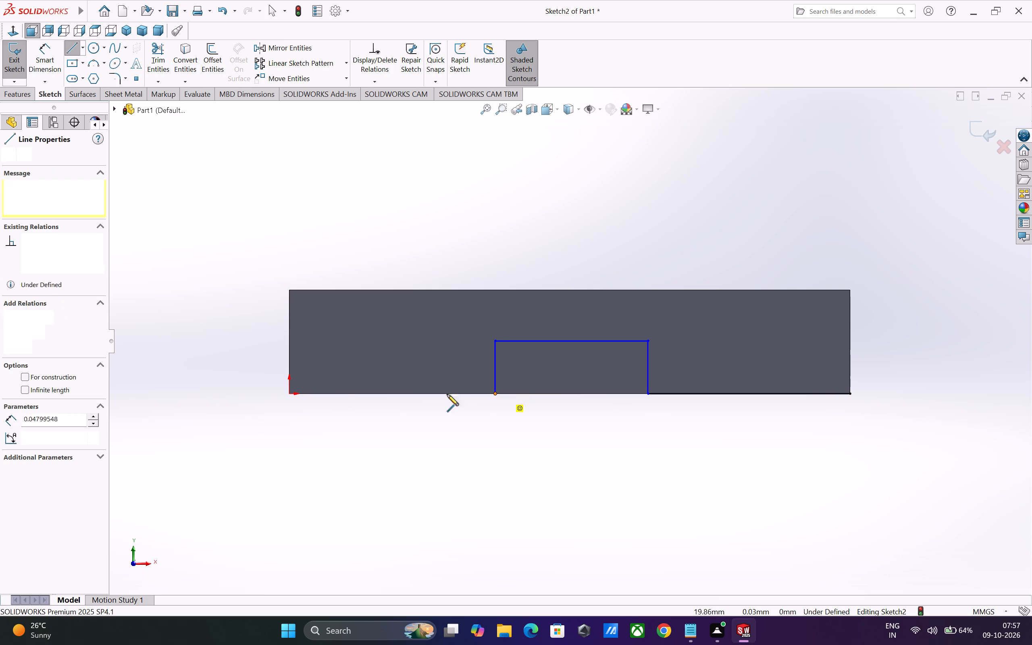
pyautogui.click(289, 395)
pyautogui.press('Escape')
pyautogui.press('Escape')
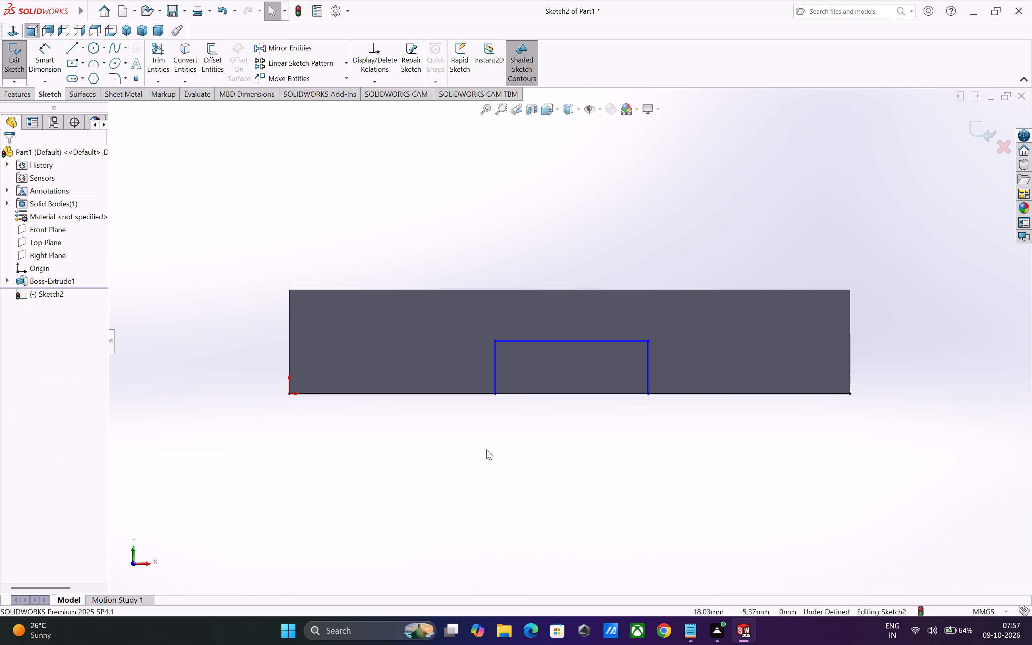
pyautogui.press('Escape')
# Dimension the two bottom-edge lines on either side of the notch to 20 mm each.
pyautogui.click(52, 74)
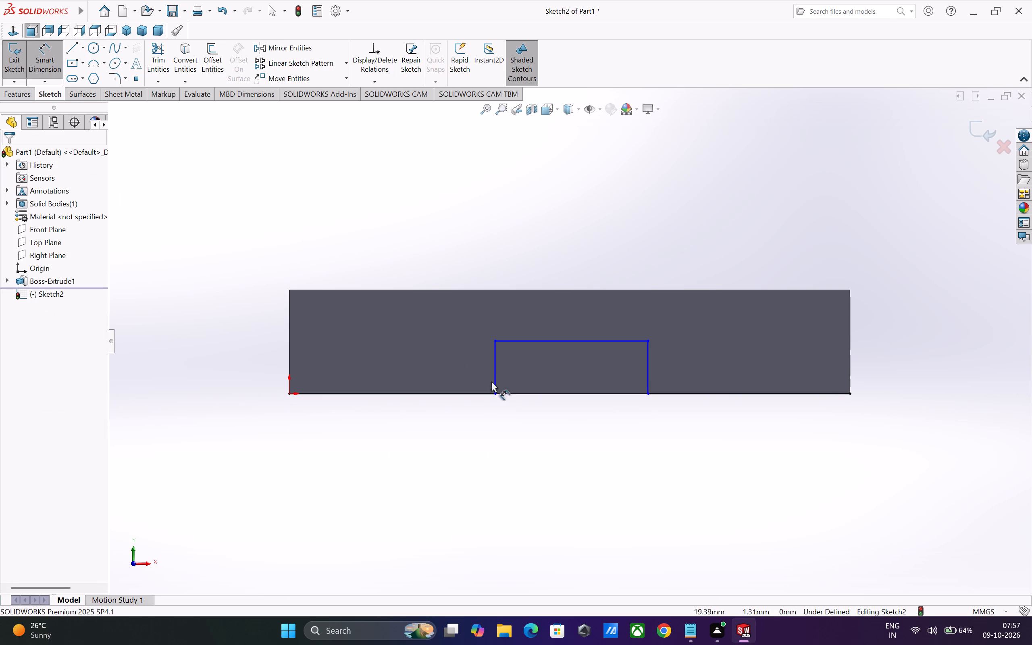
pyautogui.click(396, 394)
pyautogui.click(393, 414)
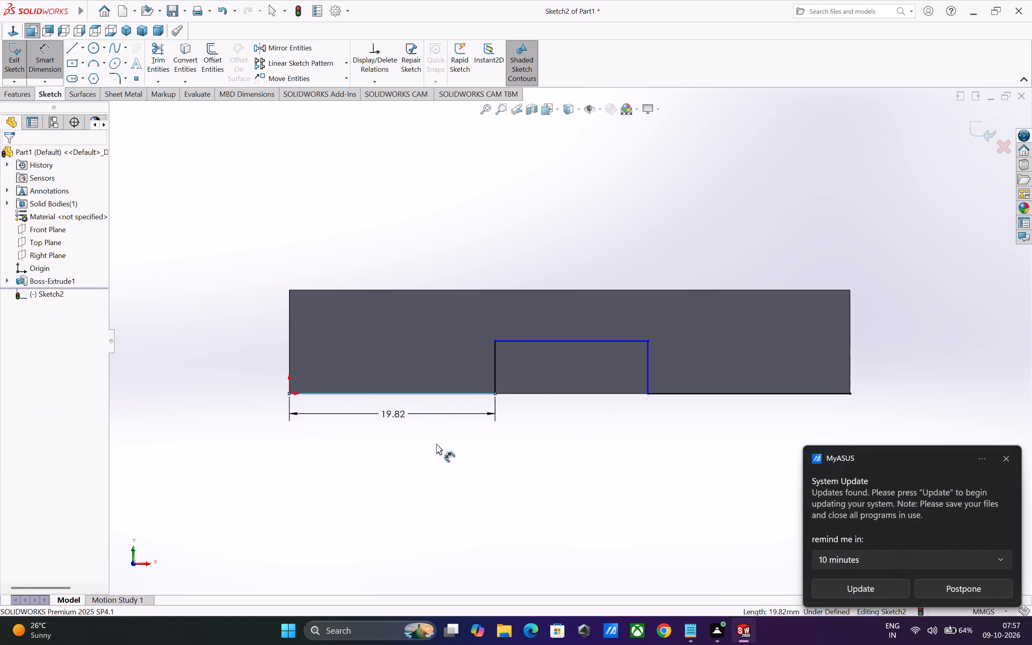
pyautogui.press('2')
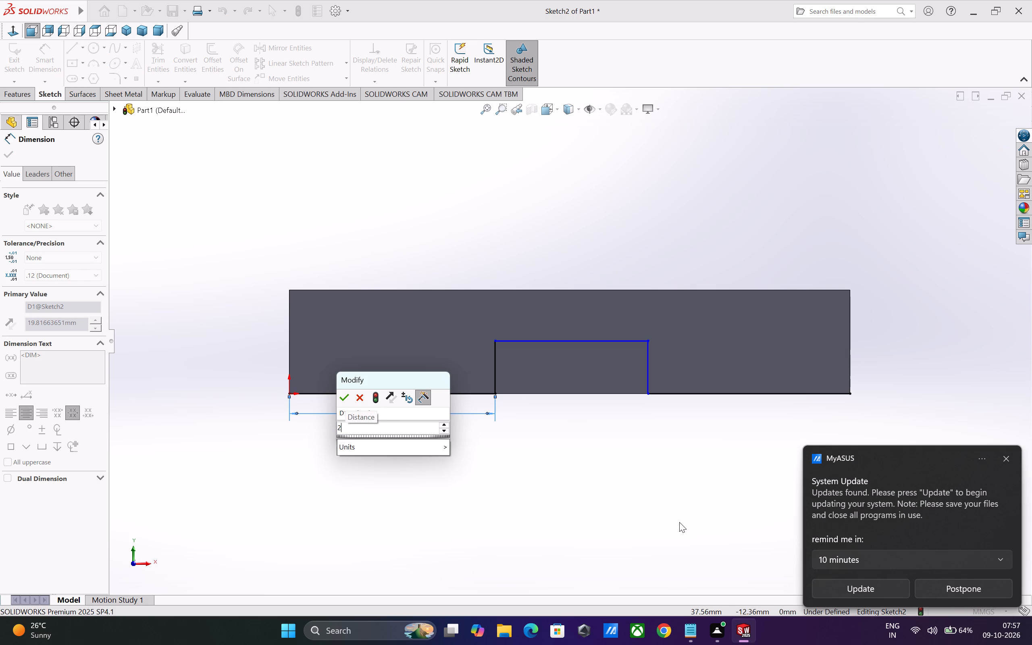
pyautogui.press('0')
pyautogui.press('Return')
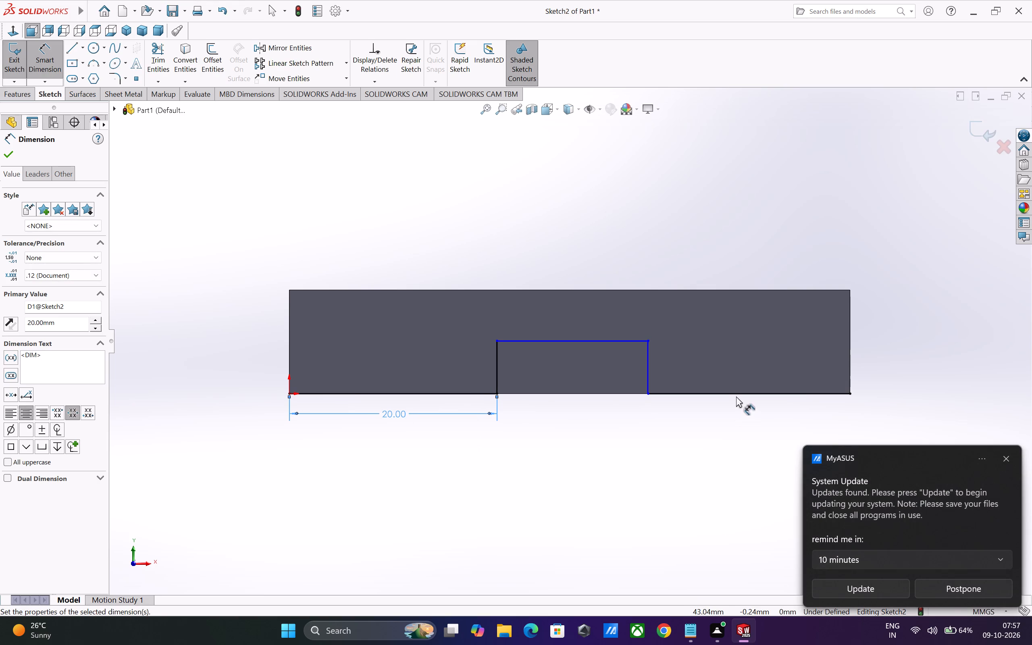
pyautogui.click(736, 395)
pyautogui.click(737, 411)
pyautogui.press('2')
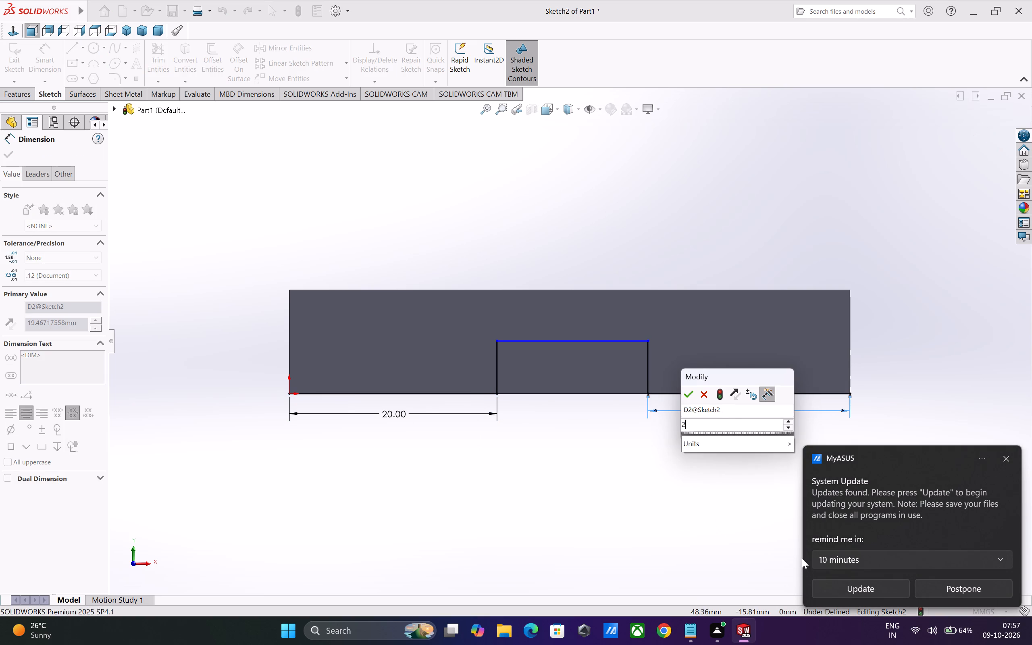
pyautogui.press('0')
pyautogui.press('Return')
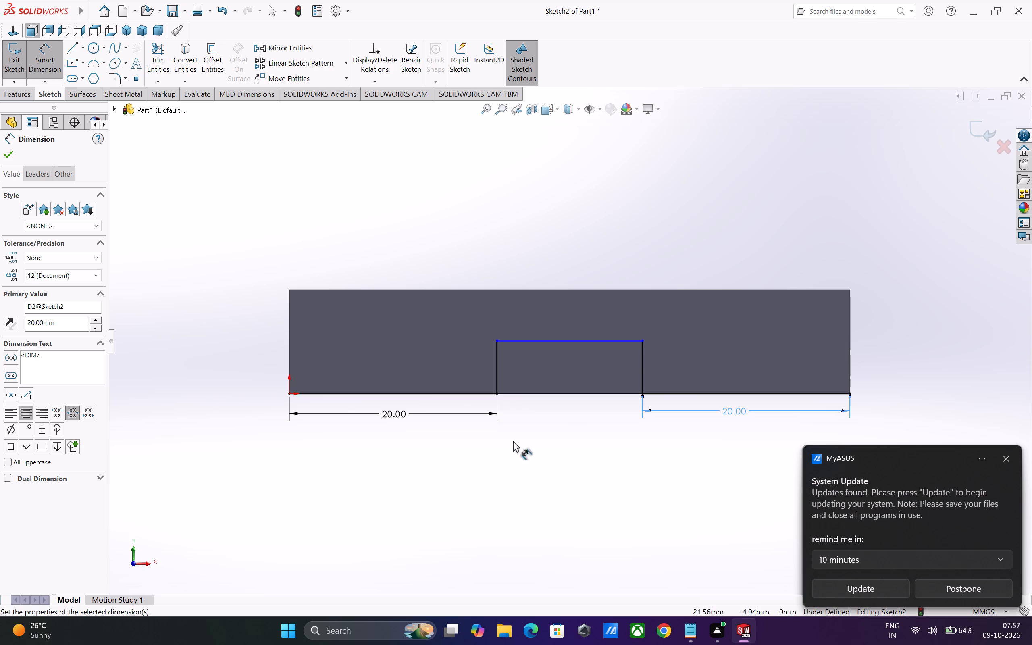
# Add a driven width dimension to the notch's top line.
pyautogui.click(552, 339)
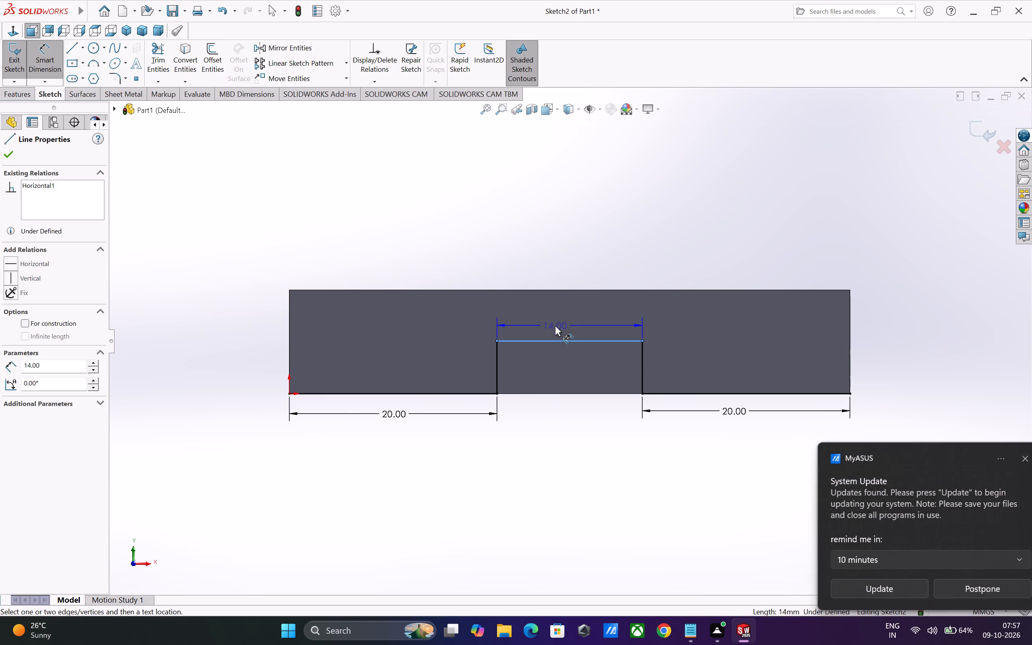
pyautogui.click(555, 325)
pyautogui.click(595, 491)
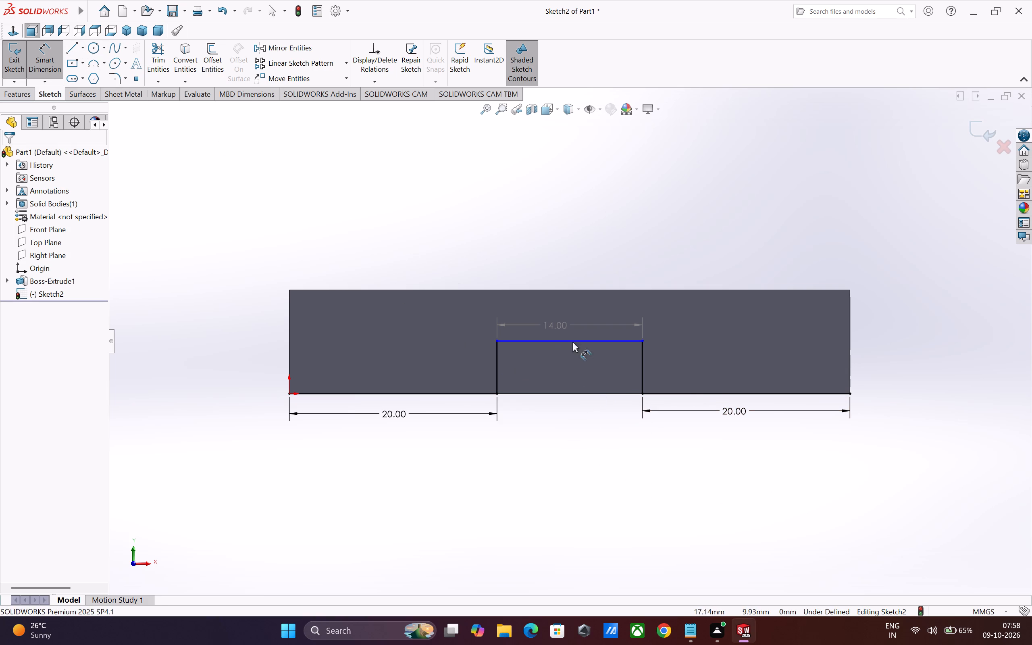
# Dimension the notch's right side to 5 mm and add a driven height dimension for its left side.
pyautogui.click(643, 375)
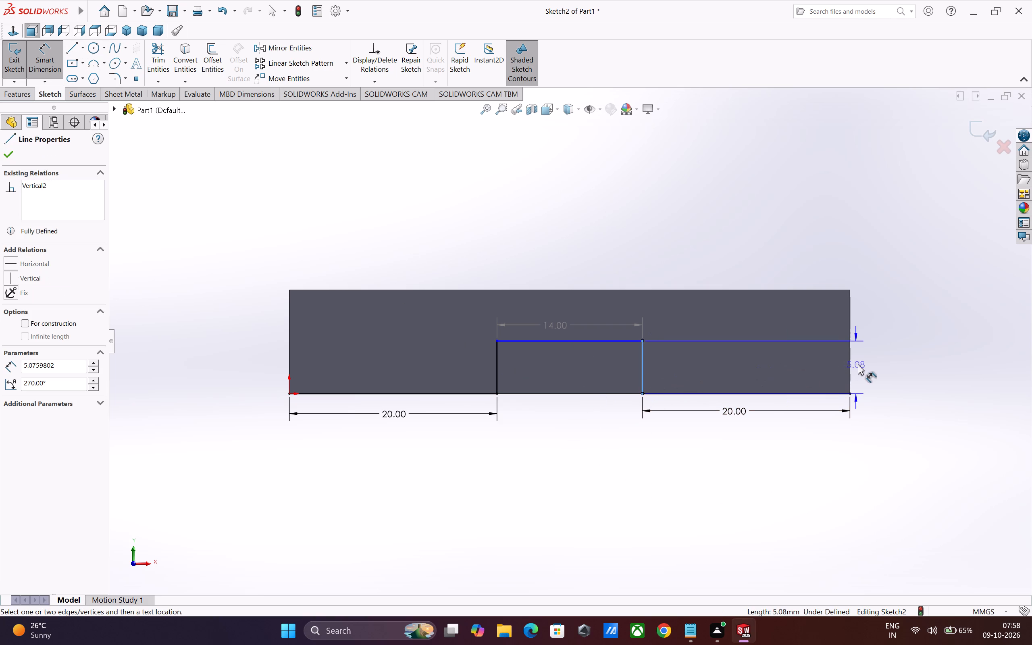
pyautogui.click(875, 365)
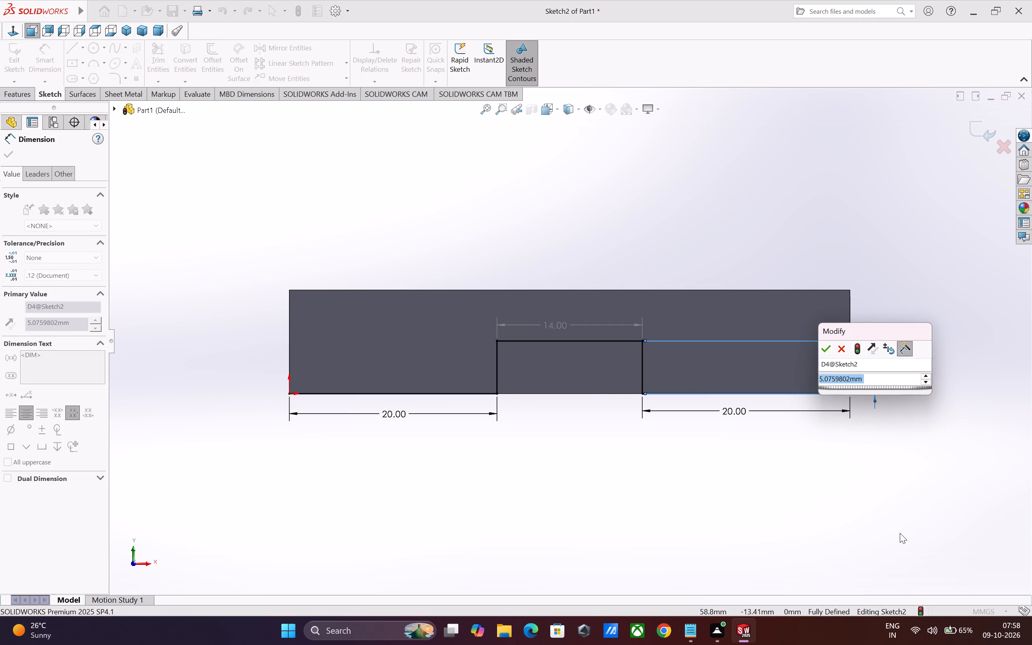
pyautogui.press('5')
pyautogui.press('Return')
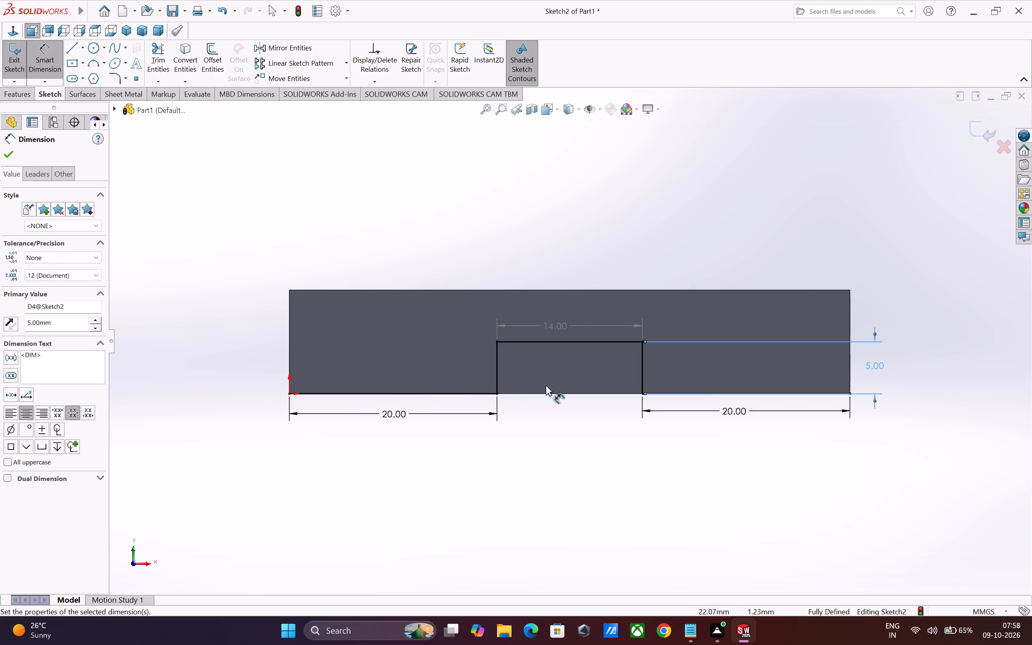
pyautogui.click(496, 377)
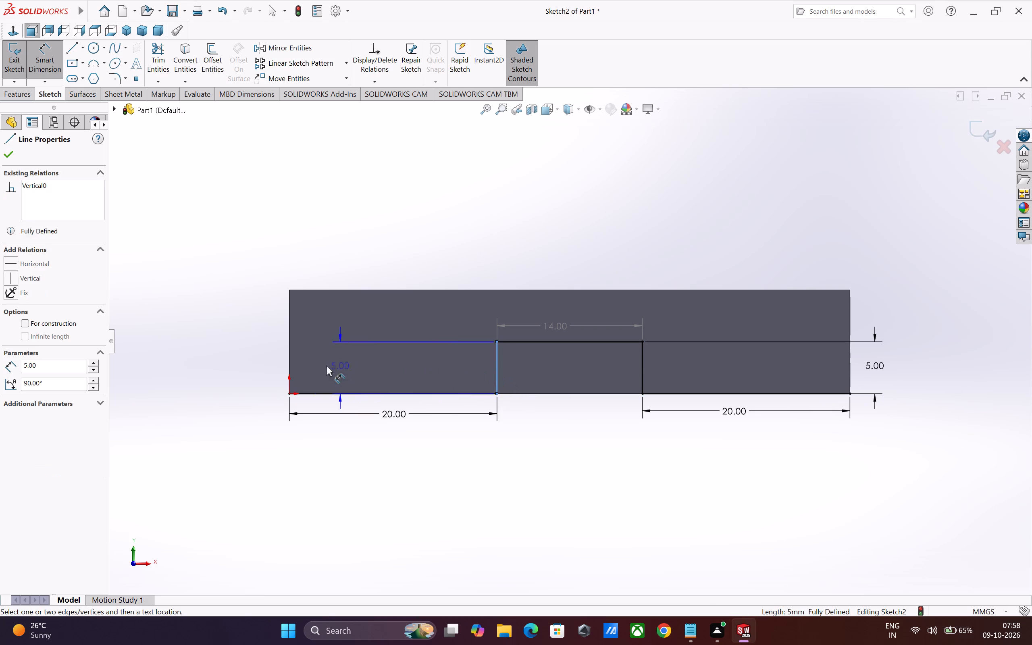
pyautogui.click(255, 363)
pyautogui.click(495, 476)
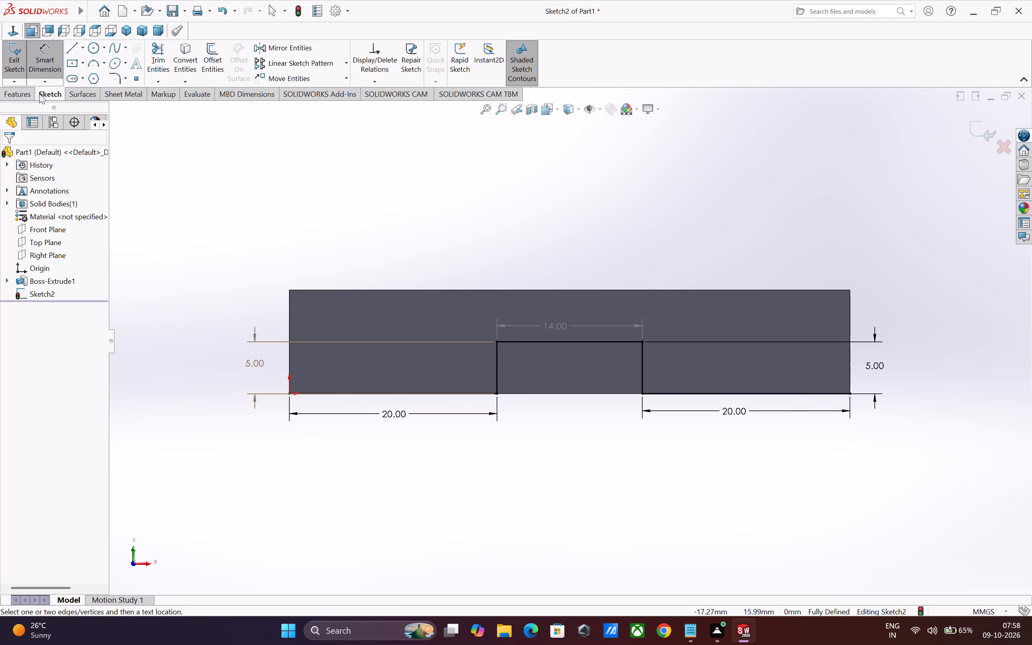
# Close the notch into a rectangle with a line along the bottom edge between its two lower corners.
pyautogui.click(69, 53)
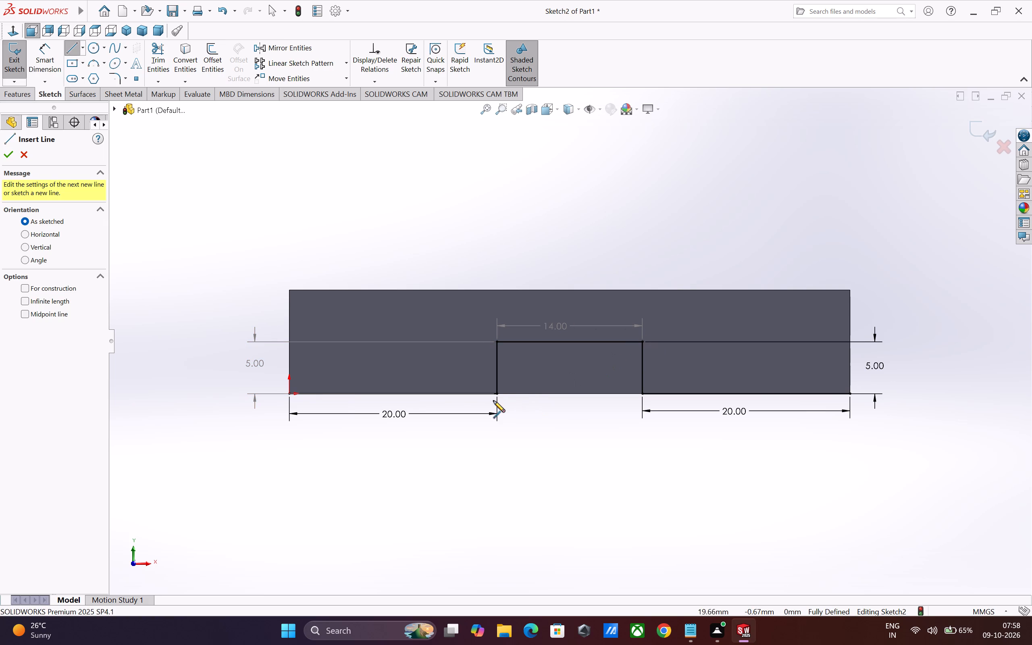
pyautogui.click(499, 393)
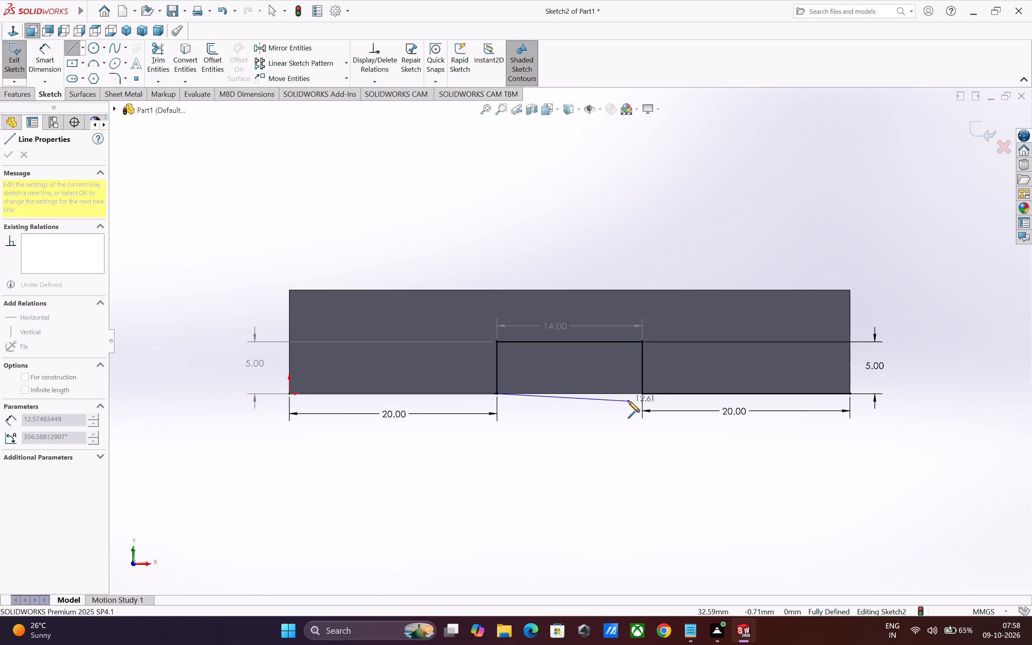
pyautogui.click(643, 395)
pyautogui.press('Escape')
pyautogui.press('Escape')
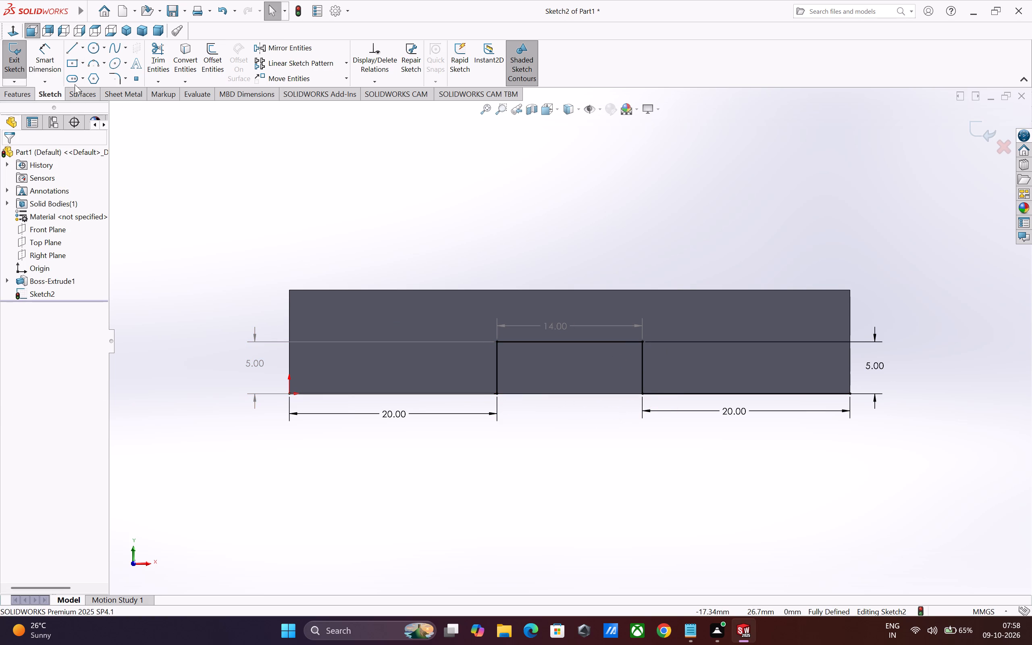
# Trim away the two bottom-edge lines on either side of the notch, leaving only the closed rectangle.
pyautogui.click(163, 64)
pyautogui.moveTo(343, 283); pyautogui.dragTo(350, 295)
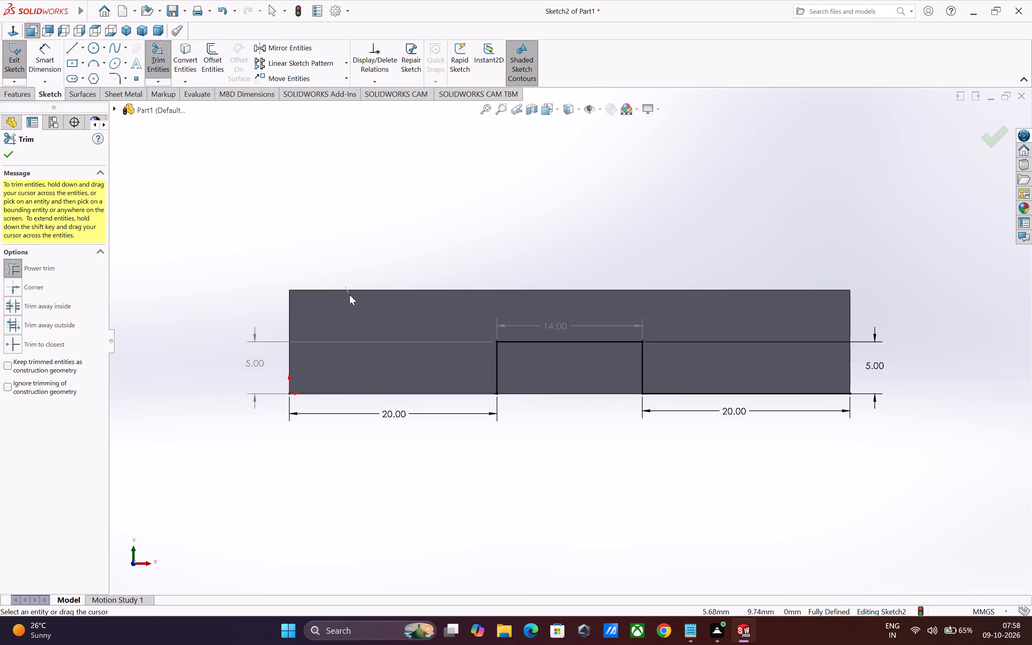
pyautogui.moveTo(350, 295); pyautogui.dragTo(398, 439)
pyautogui.moveTo(693, 511); pyautogui.dragTo(743, 322)
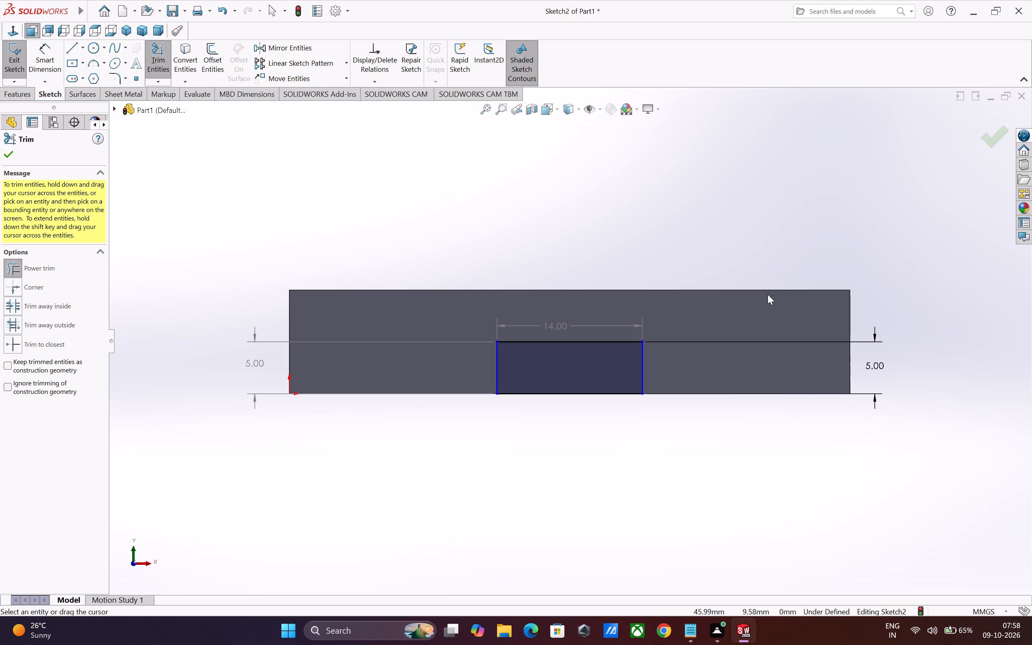
pyautogui.press('Escape')
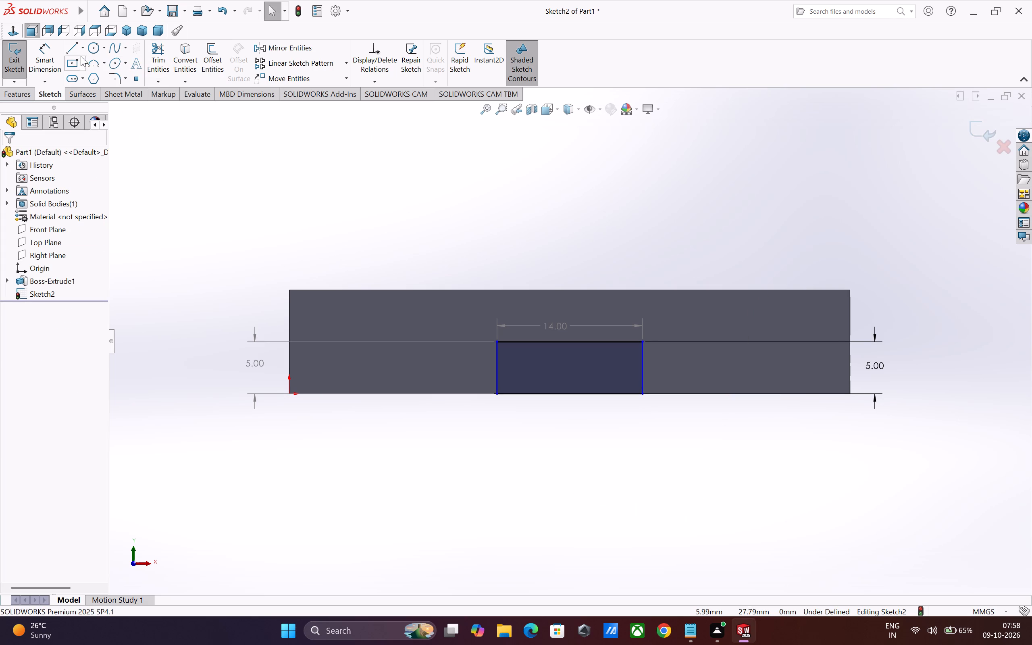
# Dimension the rectangle's left and right sides 20 mm from the block's left and right edges respectively.
pyautogui.click(45, 58)
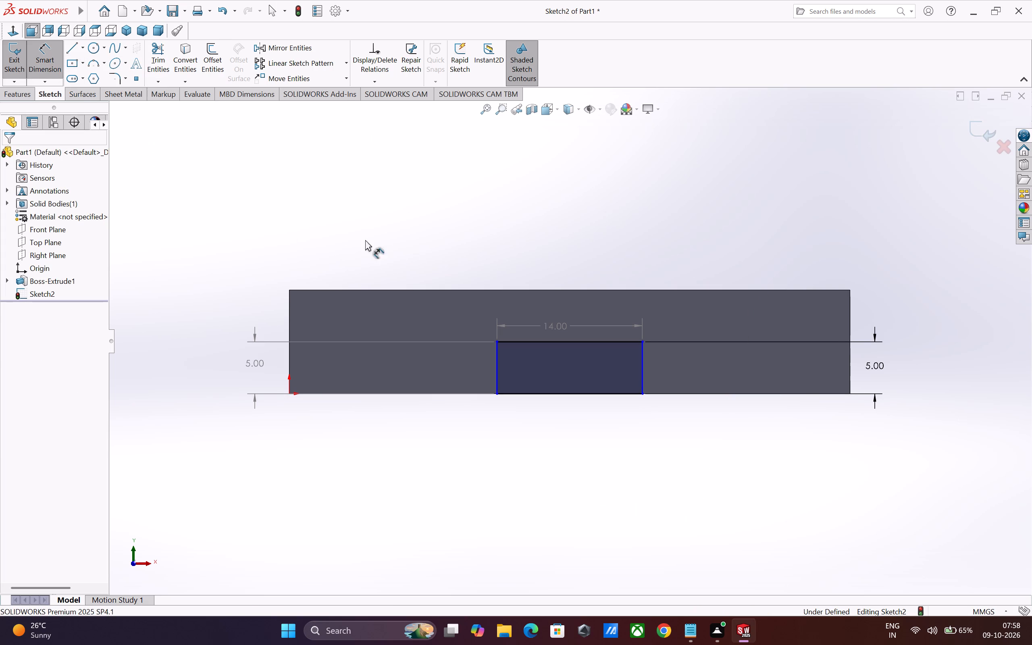
pyautogui.click(498, 370)
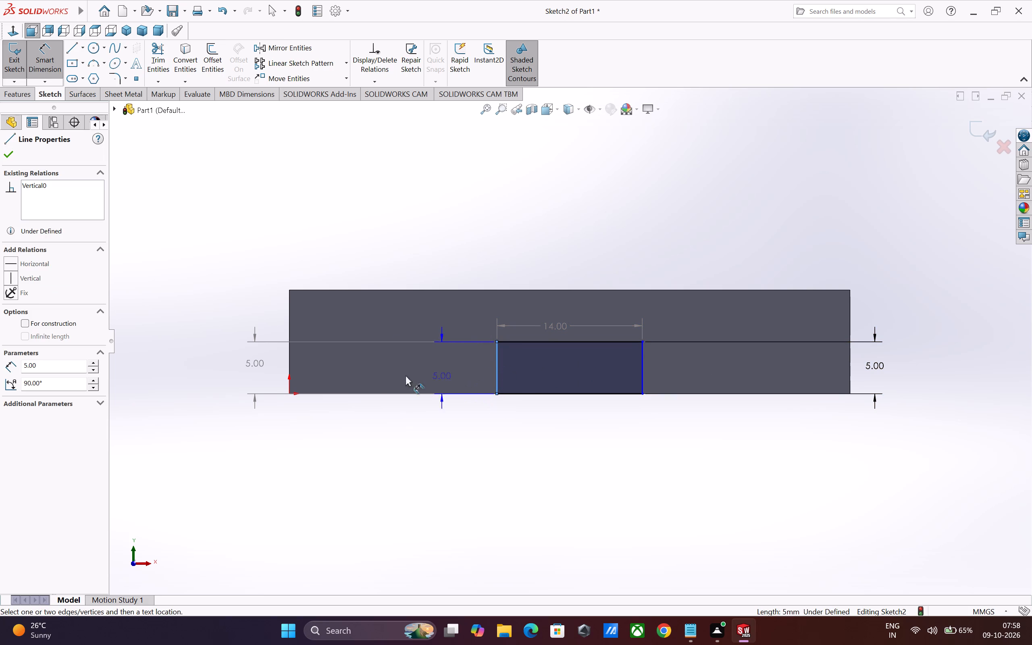
pyautogui.click(289, 361)
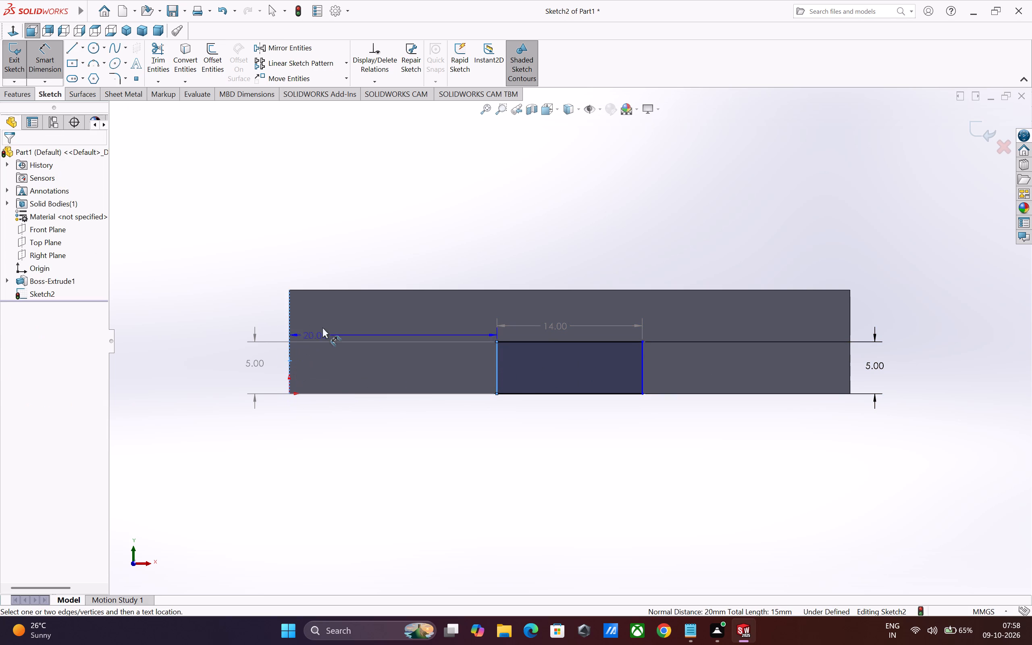
pyautogui.click(362, 268)
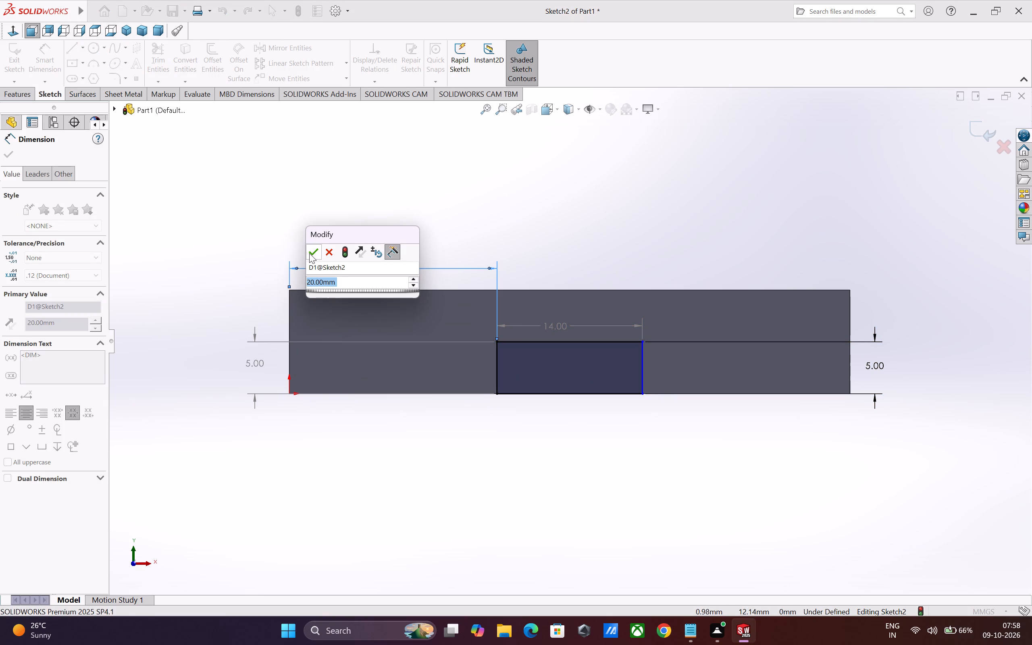
pyautogui.click(310, 253)
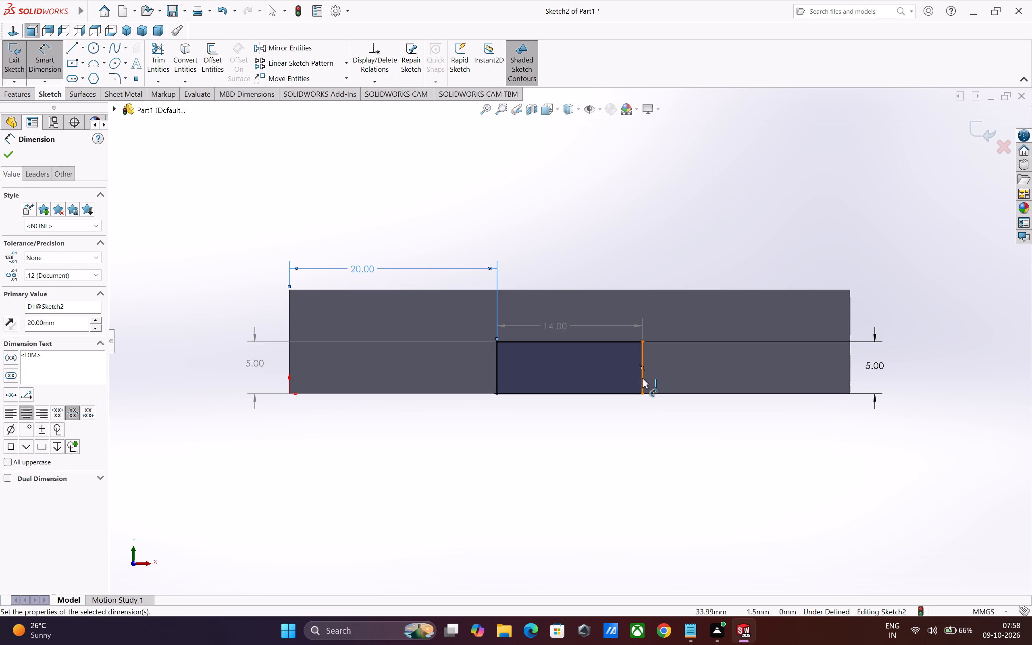
pyautogui.click(642, 378)
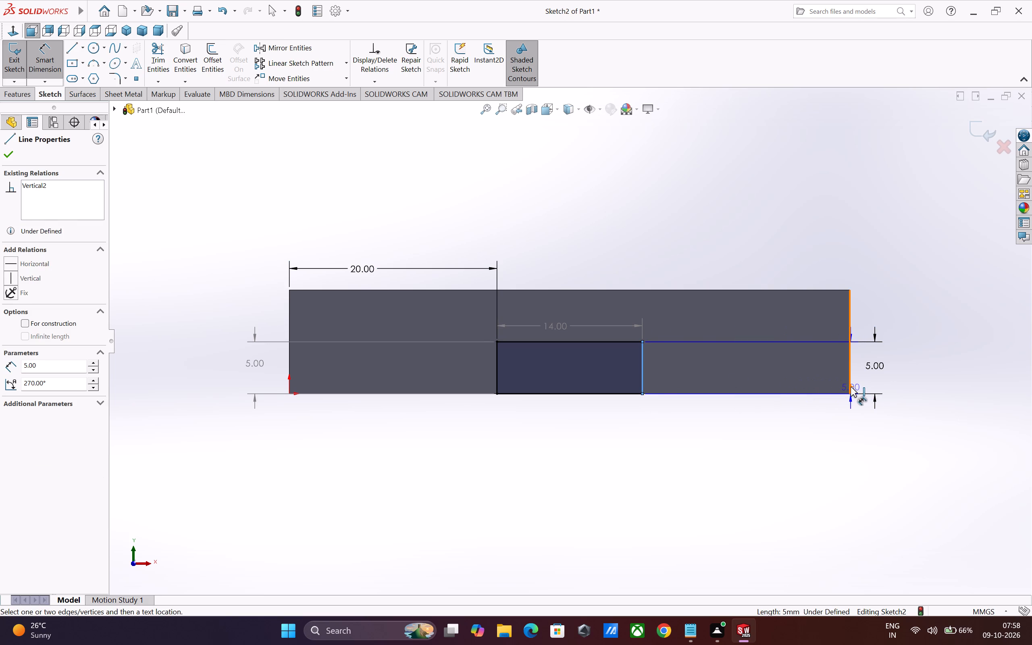
pyautogui.click(850, 387)
pyautogui.click(767, 263)
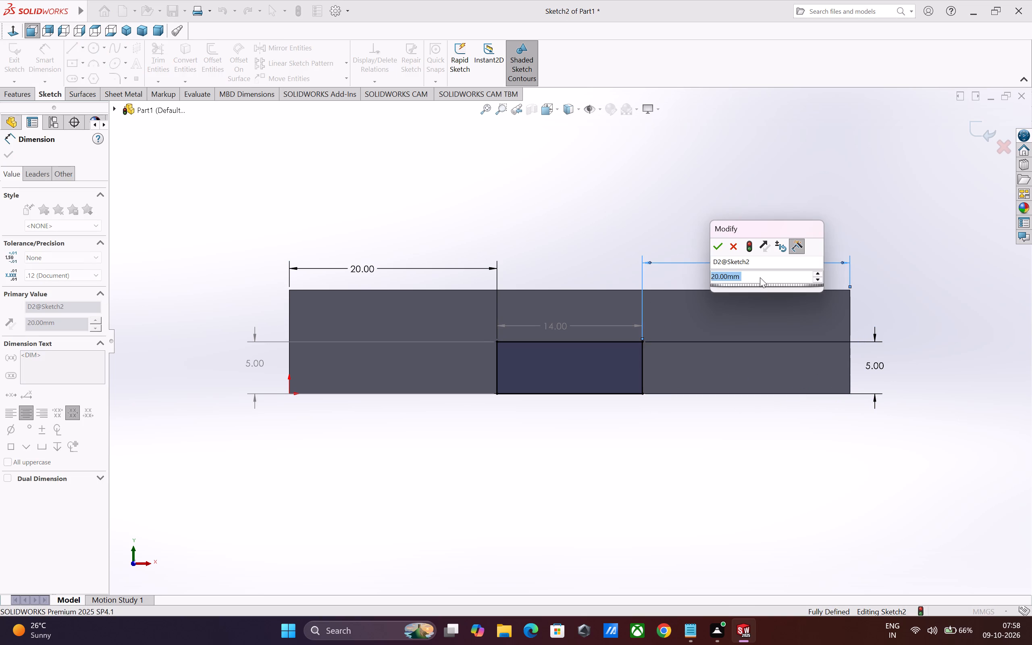
pyautogui.click(721, 252)
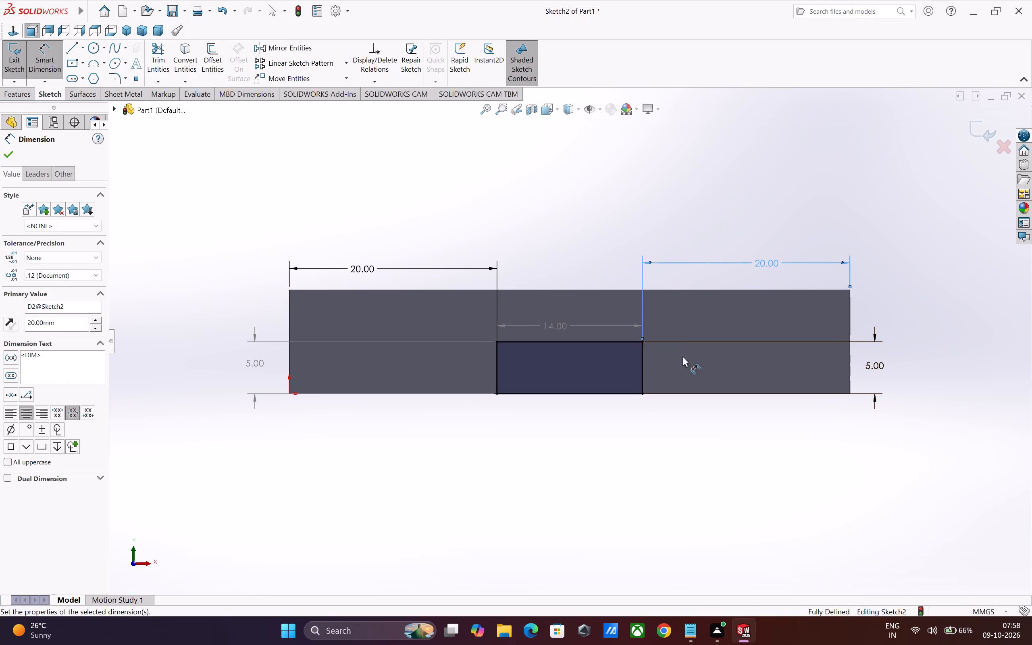
pyautogui.click(6, 158)
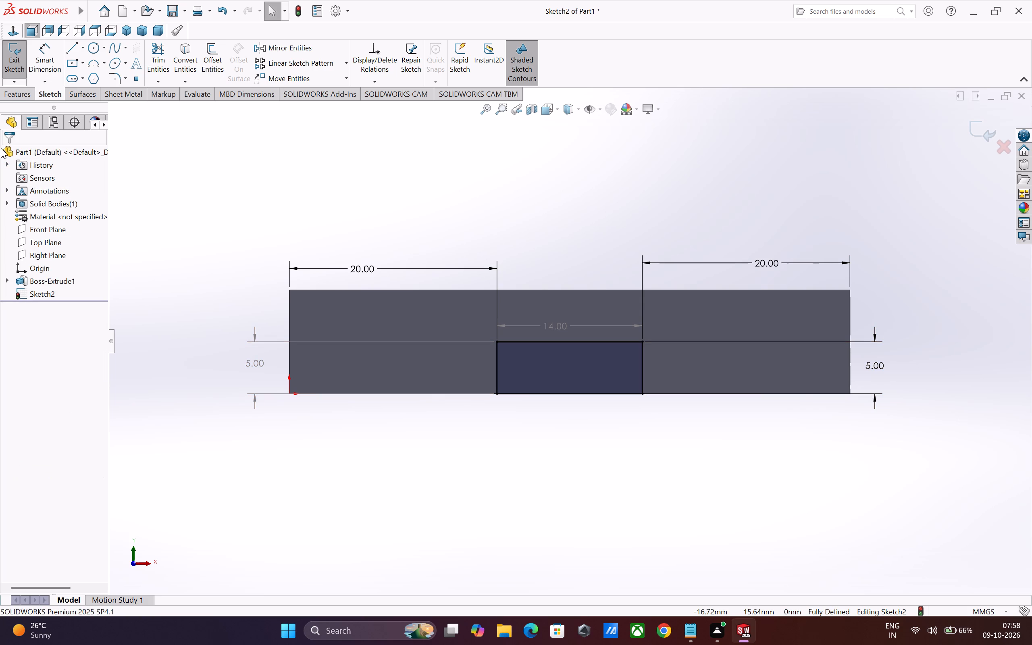
# Set up an extruded cut of the 14 x 5 mm slot rectangle with the Through All end condition.
pyautogui.click(12, 91)
pyautogui.click(177, 63)
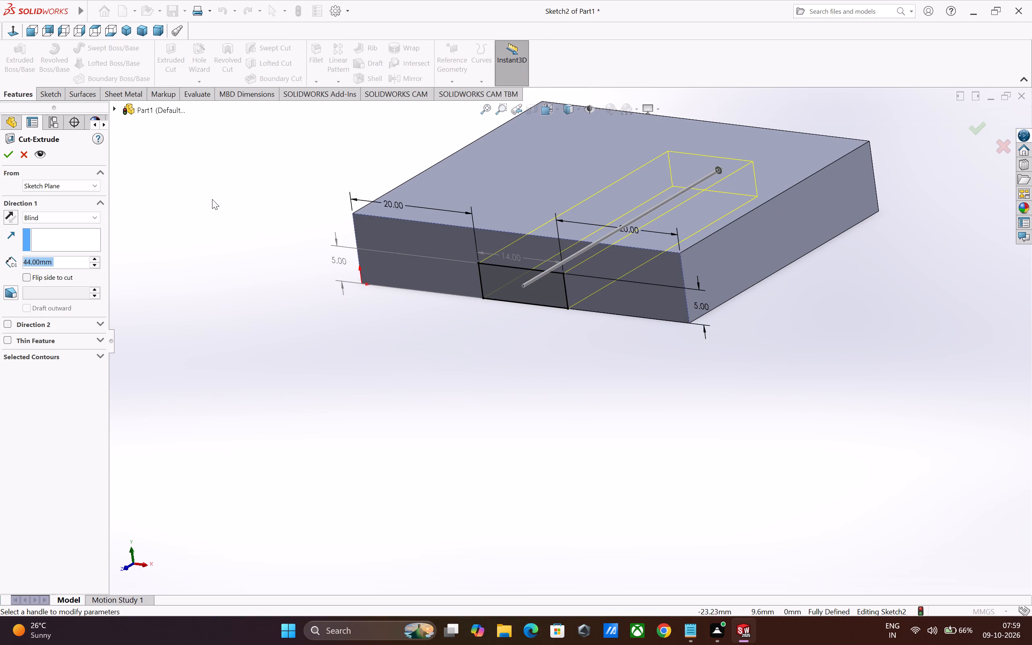
pyautogui.click(76, 219)
pyautogui.click(79, 234)
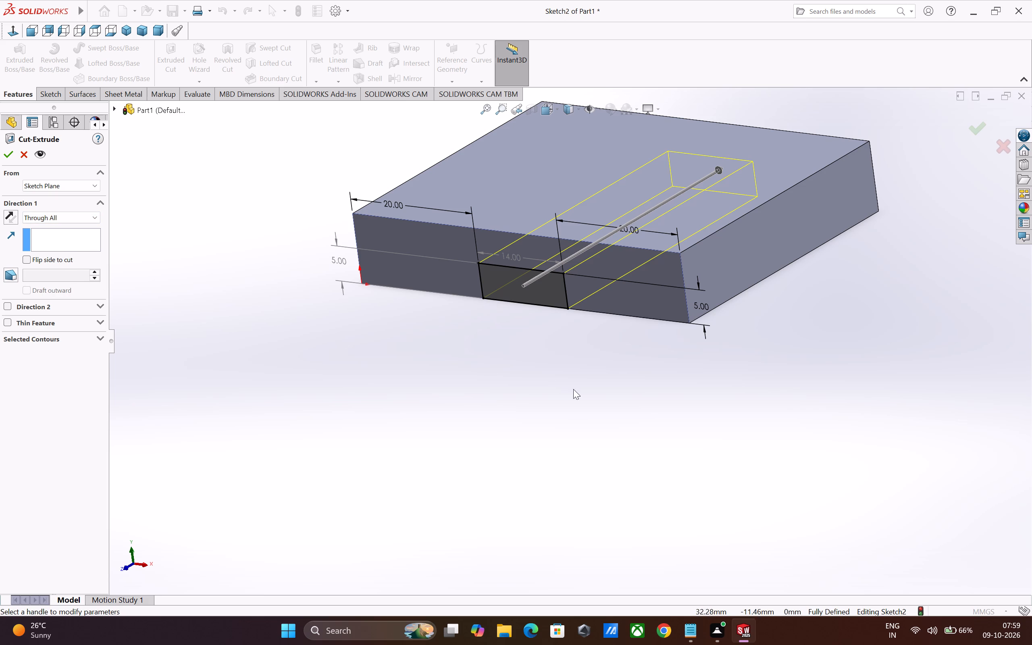
pyautogui.moveTo(590, 395); pyautogui.dragTo(526, 389, button='middle')
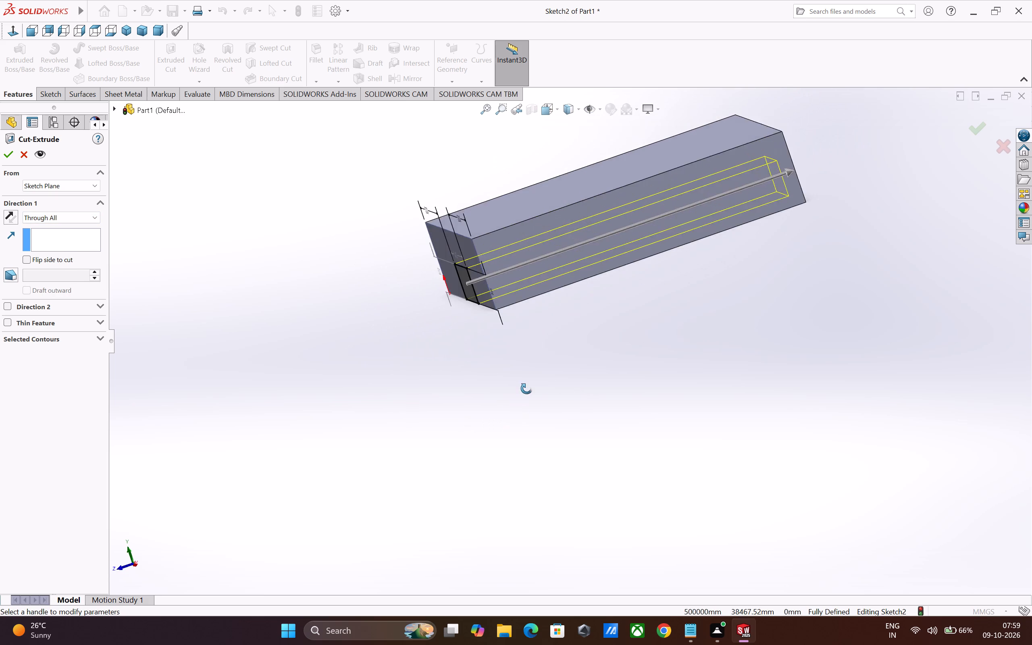
pyautogui.moveTo(526, 389); pyautogui.dragTo(453, 324, button='middle')
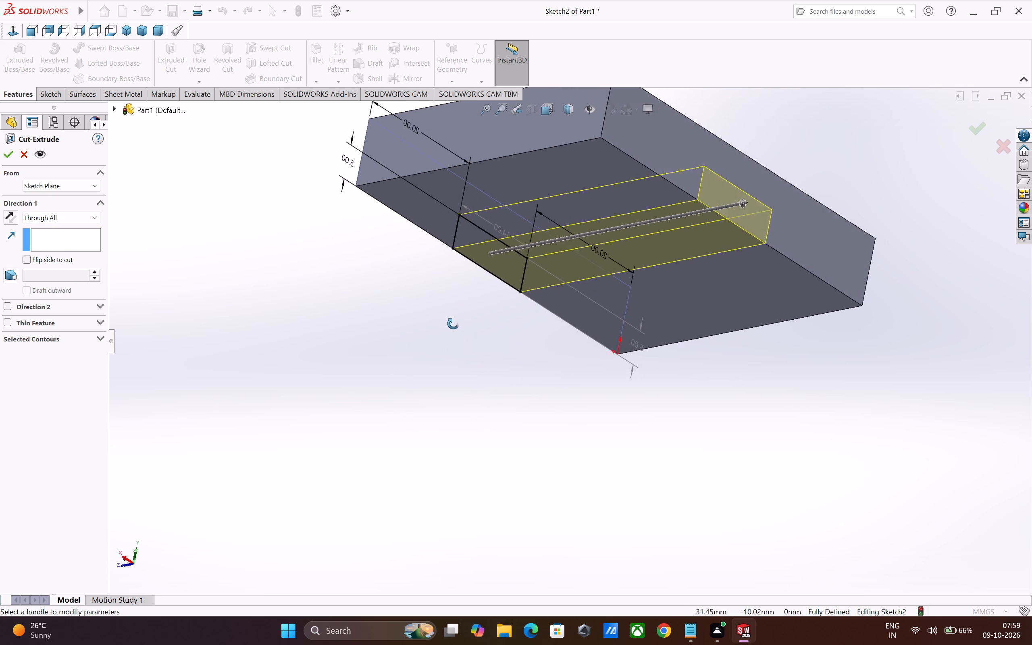
pyautogui.moveTo(453, 324); pyautogui.dragTo(580, 378, button='middle')
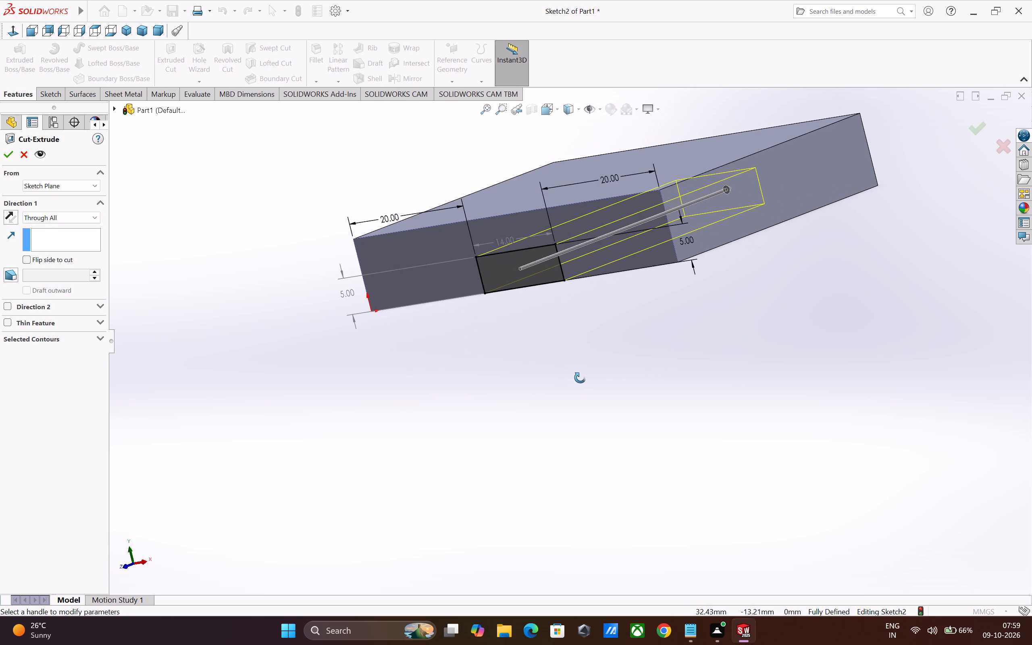
pyautogui.moveTo(580, 378); pyautogui.dragTo(609, 378, button='middle')
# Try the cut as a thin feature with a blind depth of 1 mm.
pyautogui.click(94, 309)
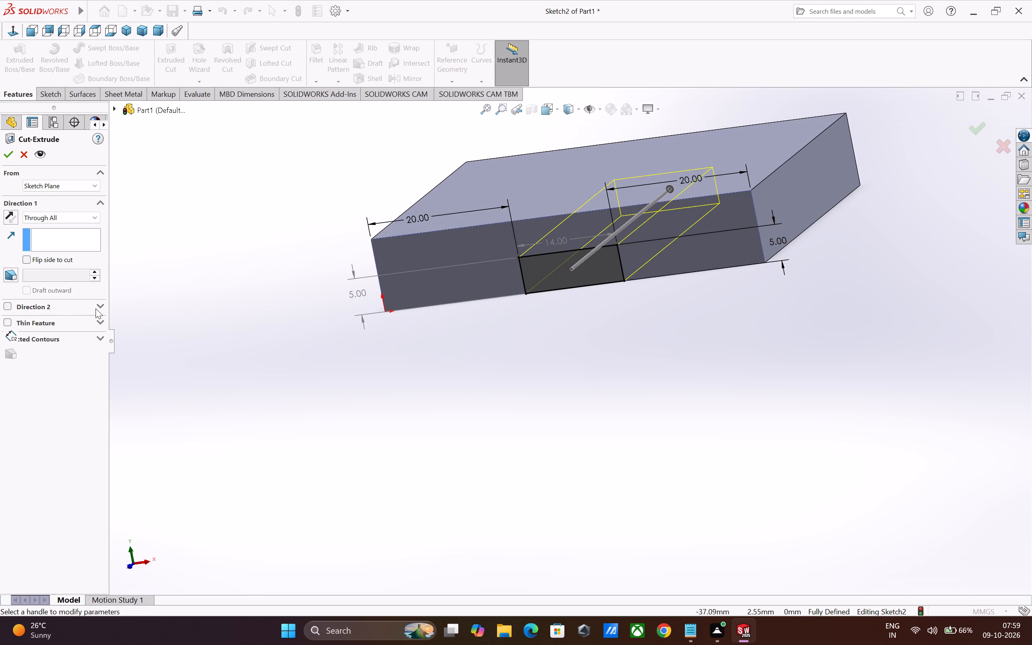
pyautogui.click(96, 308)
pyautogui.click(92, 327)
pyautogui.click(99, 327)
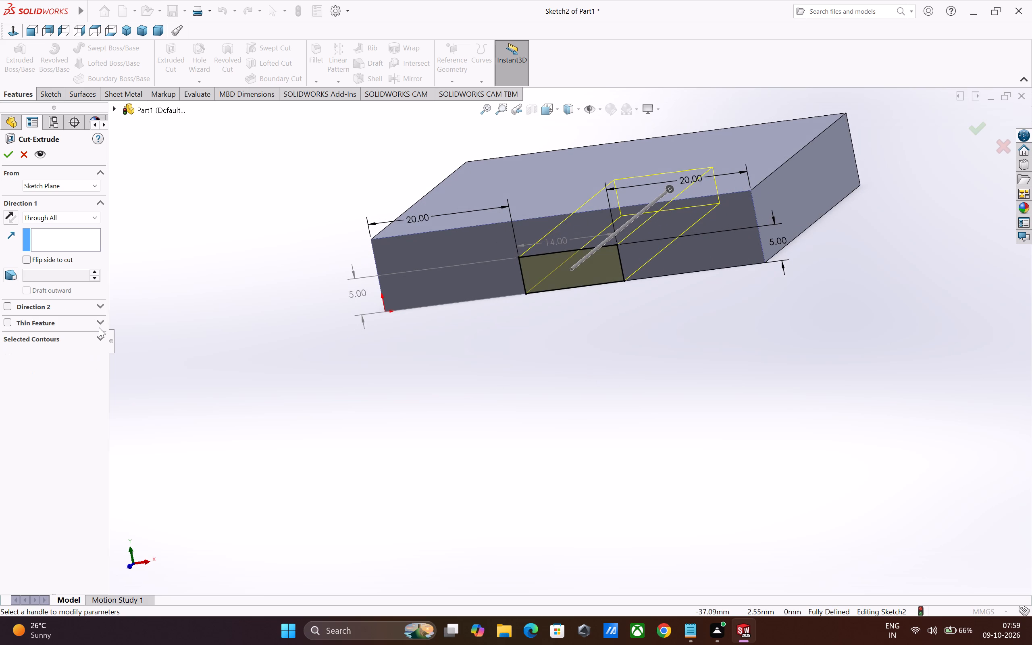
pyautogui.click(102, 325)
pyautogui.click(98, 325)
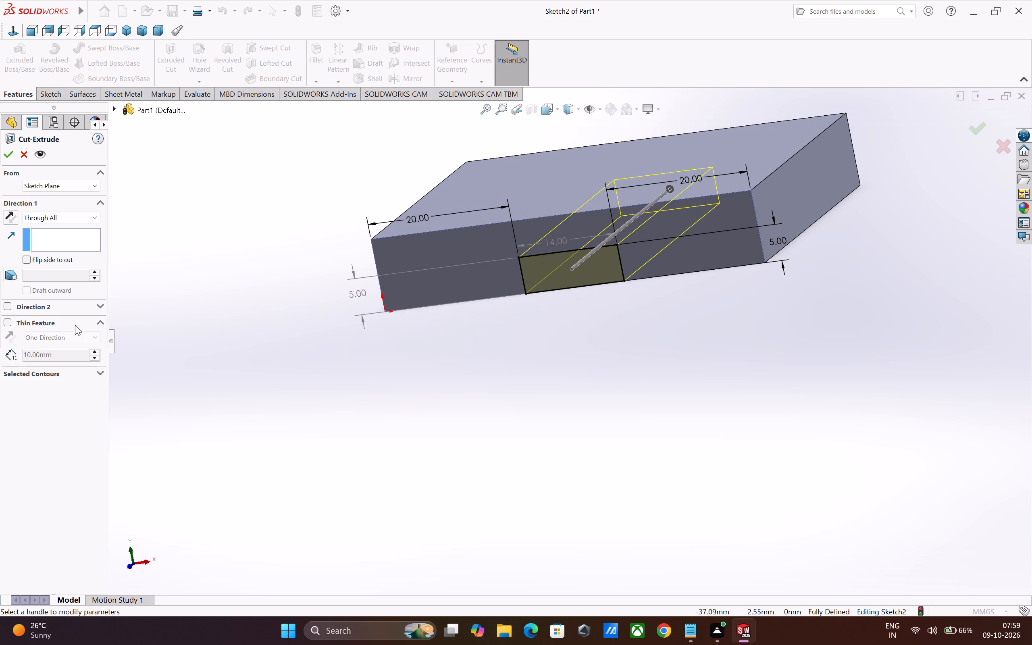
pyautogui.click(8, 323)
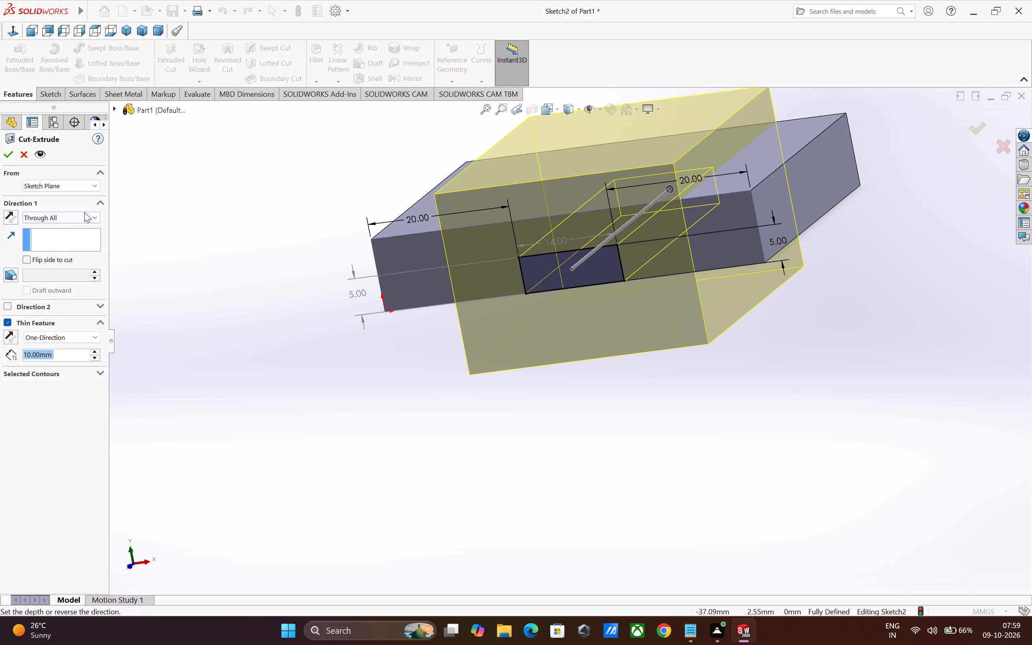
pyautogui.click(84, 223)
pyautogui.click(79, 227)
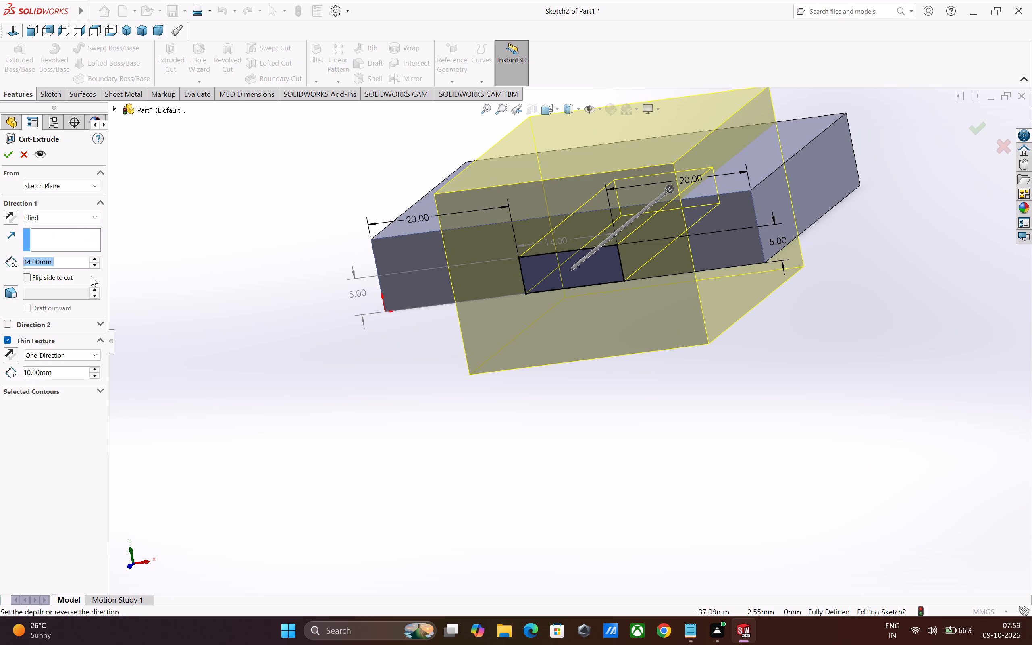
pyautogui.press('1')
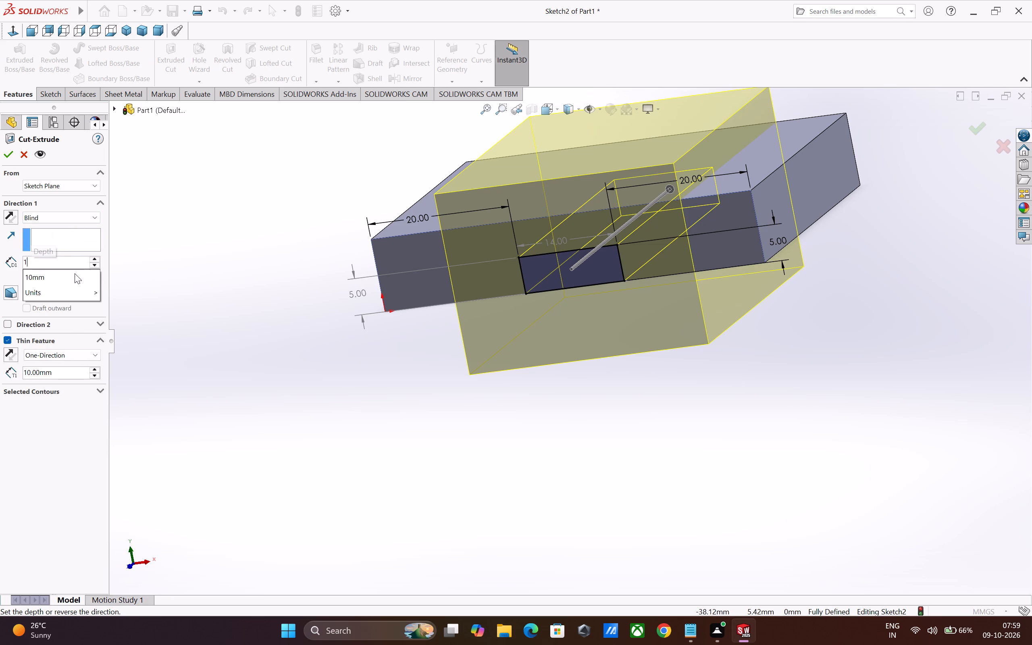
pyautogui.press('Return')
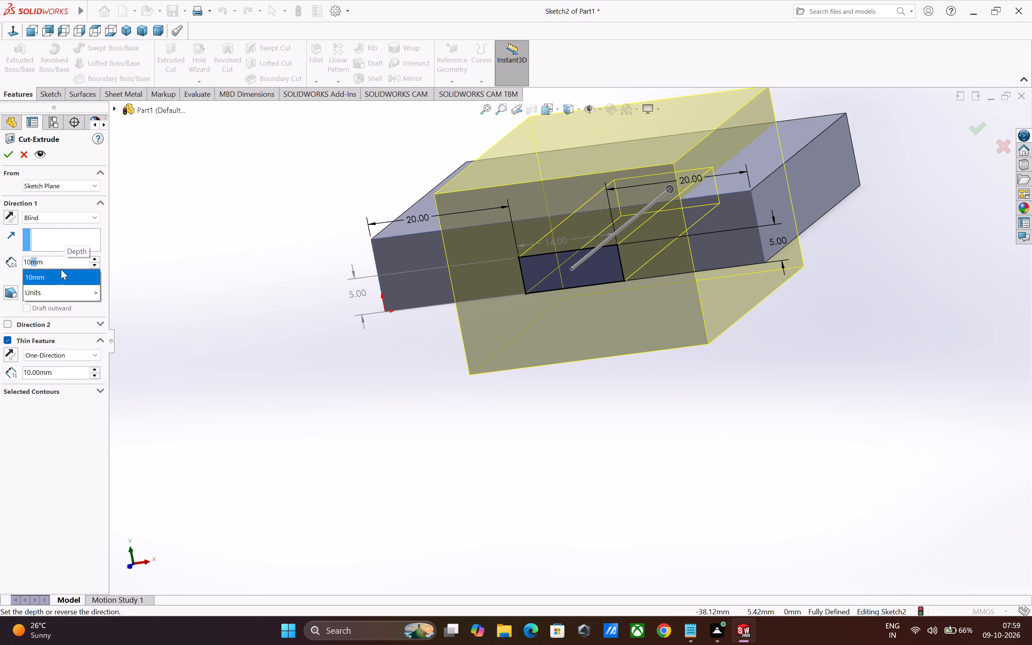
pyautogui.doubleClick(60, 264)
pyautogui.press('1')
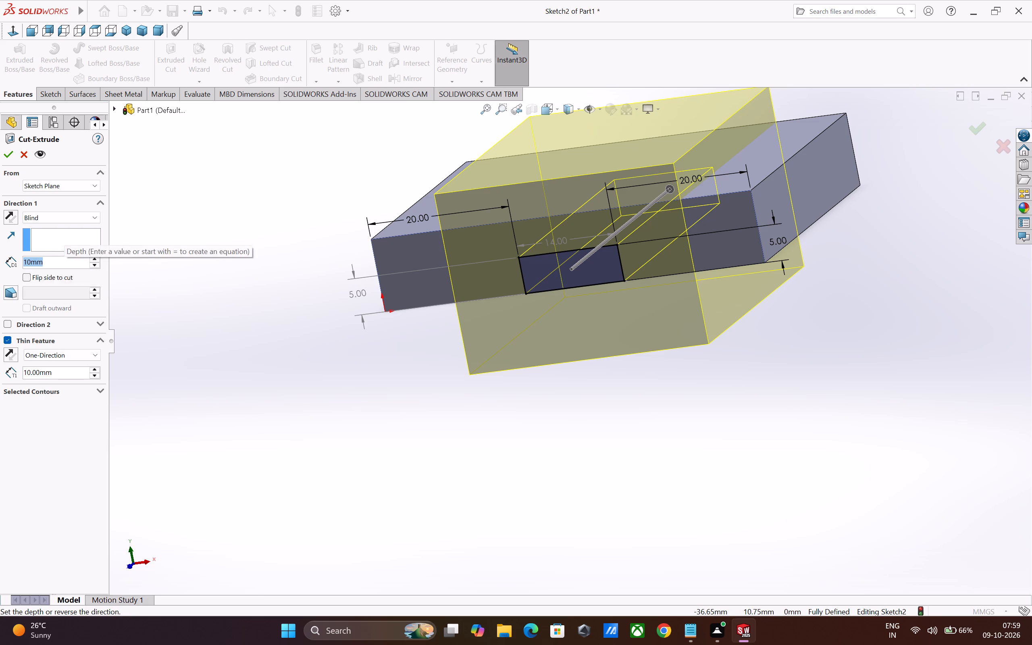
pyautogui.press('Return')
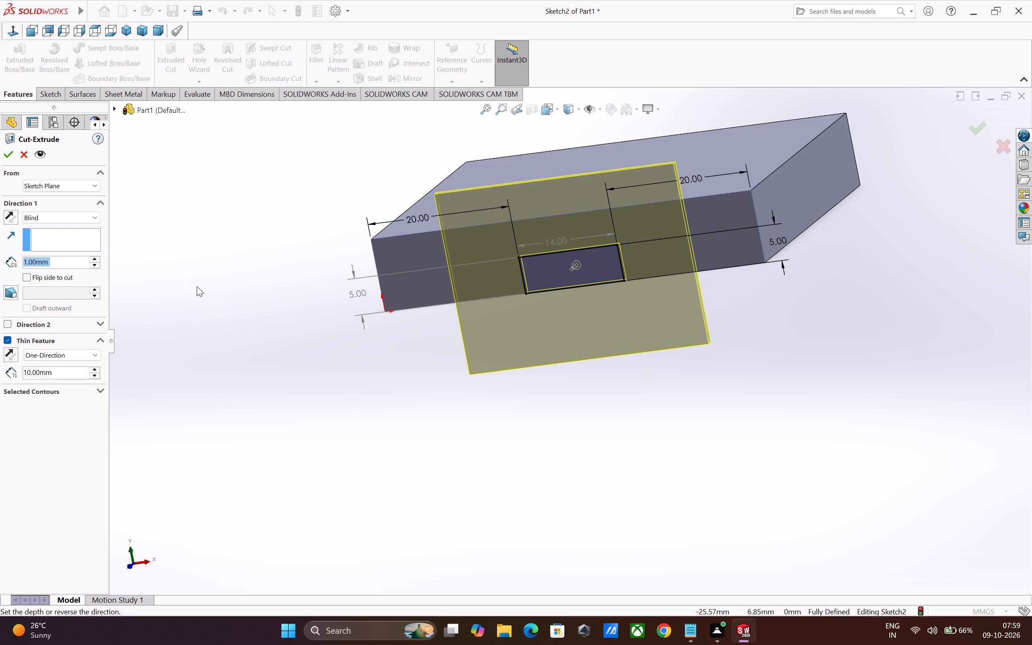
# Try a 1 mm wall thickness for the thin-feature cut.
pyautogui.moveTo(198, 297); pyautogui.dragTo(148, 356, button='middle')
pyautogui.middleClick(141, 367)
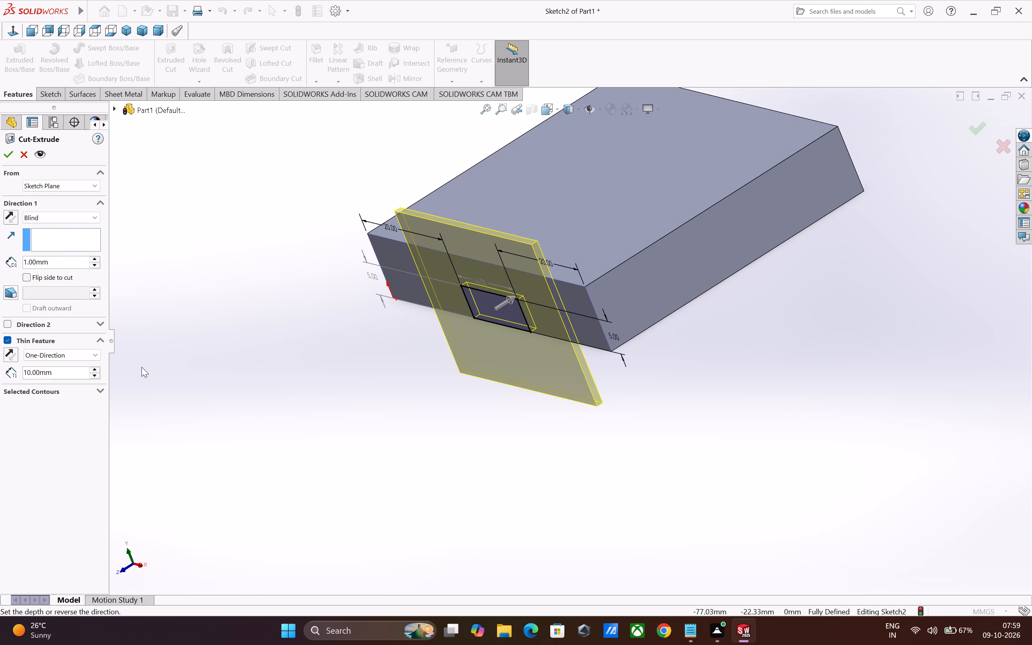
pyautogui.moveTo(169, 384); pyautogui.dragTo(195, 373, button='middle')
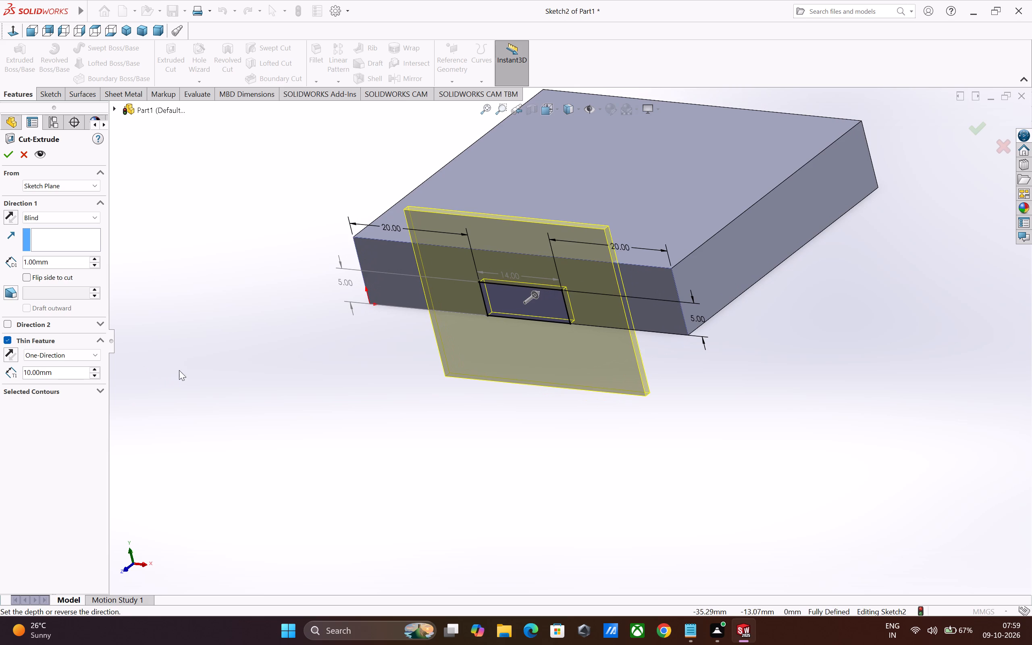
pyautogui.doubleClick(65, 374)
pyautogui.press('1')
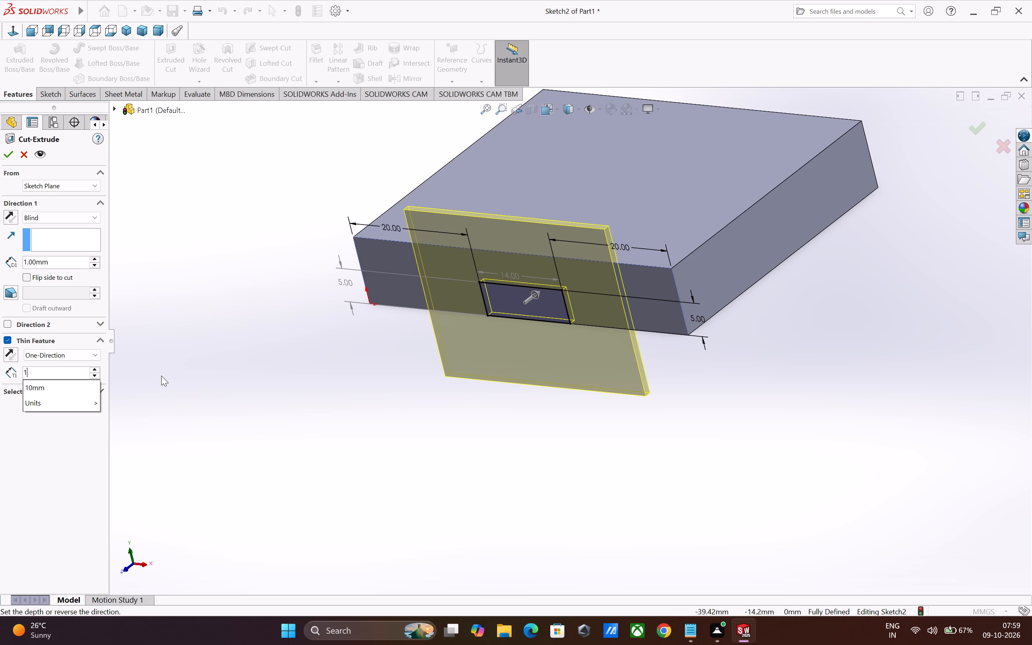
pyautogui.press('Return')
# Cut the slot rectangle Through All with the thin feature switched off, and complete the cut.
pyautogui.moveTo(316, 372); pyautogui.dragTo(384, 327, button='middle')
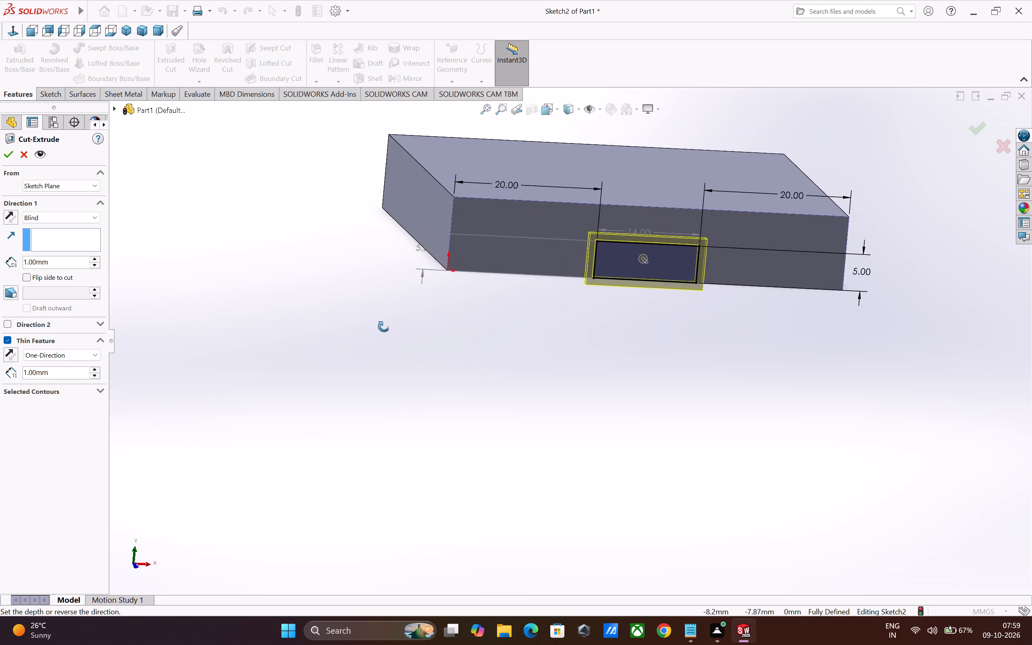
pyautogui.moveTo(384, 327); pyautogui.dragTo(367, 322, button='middle')
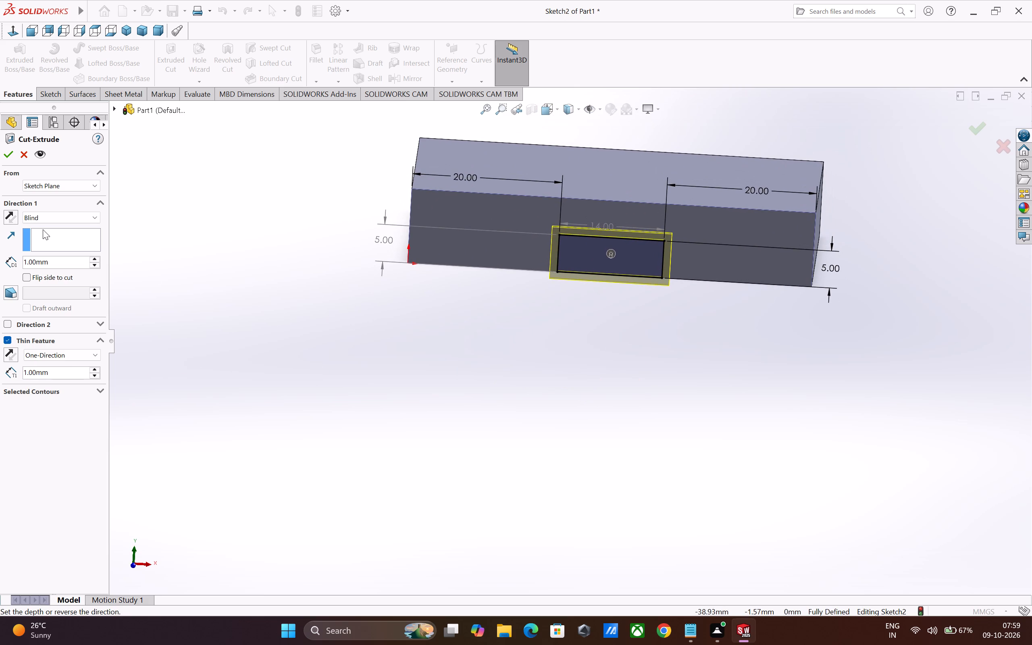
pyautogui.click(52, 220)
pyautogui.click(54, 235)
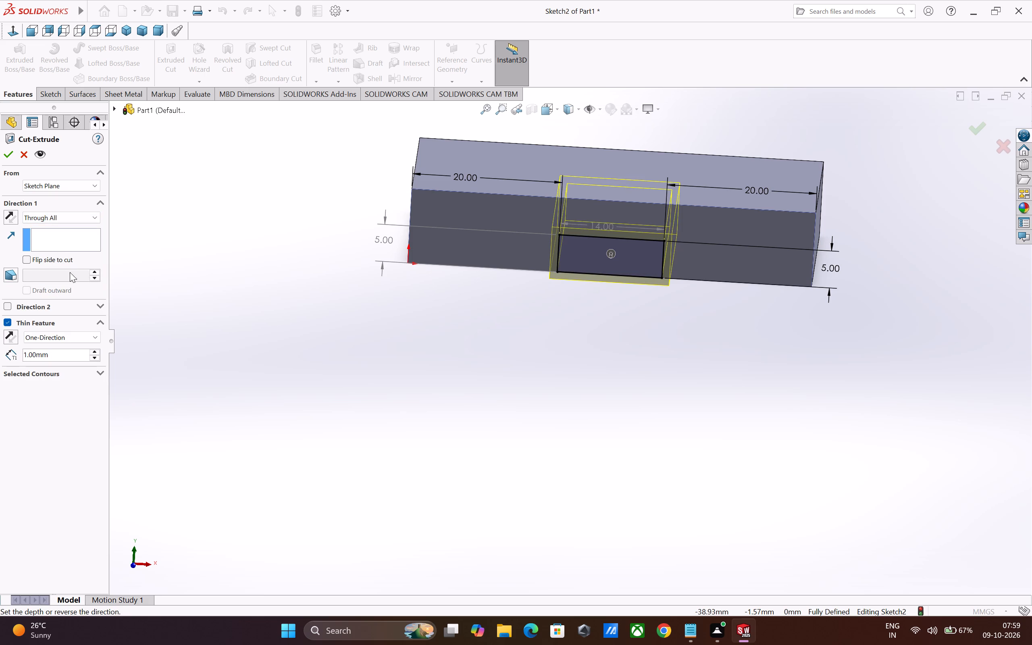
pyautogui.click(9, 322)
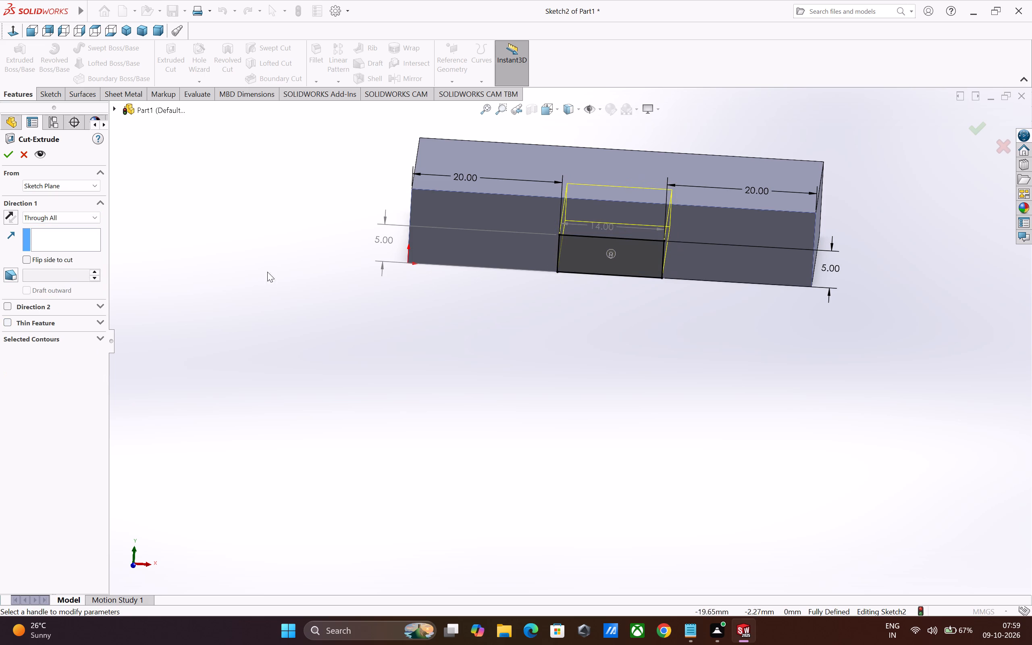
pyautogui.moveTo(332, 313); pyautogui.dragTo(235, 352, button='middle')
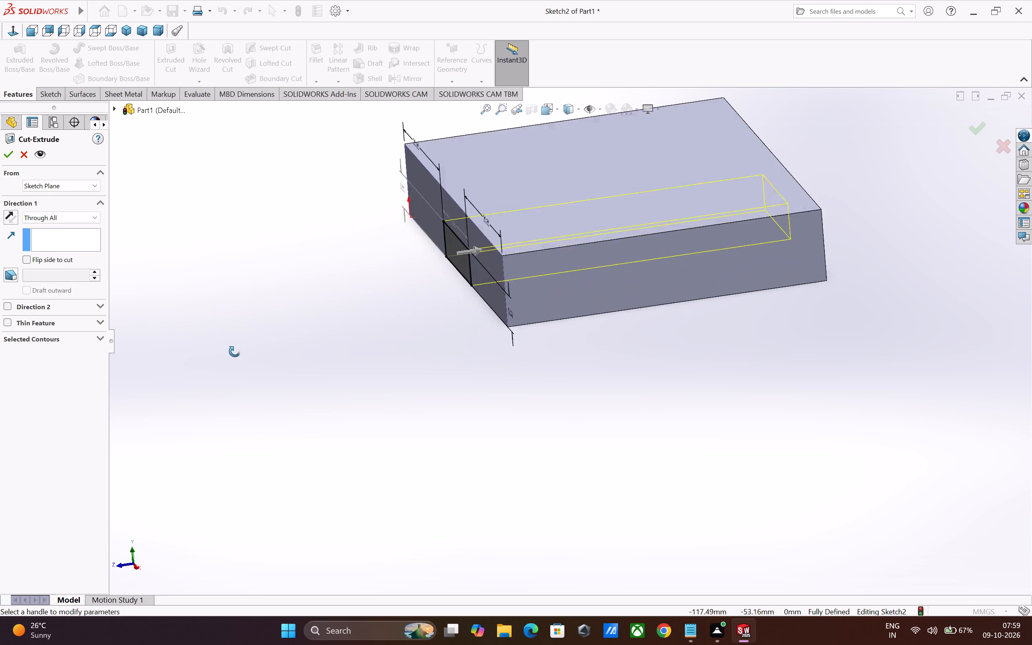
pyautogui.moveTo(235, 352); pyautogui.dragTo(284, 366, button='middle')
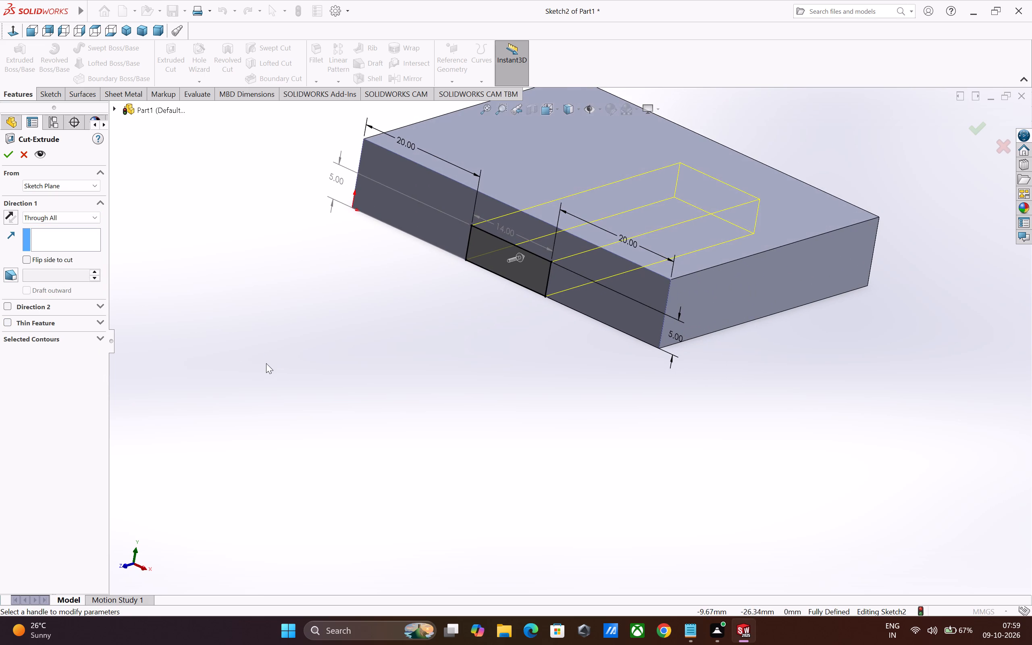
pyautogui.click(6, 154)
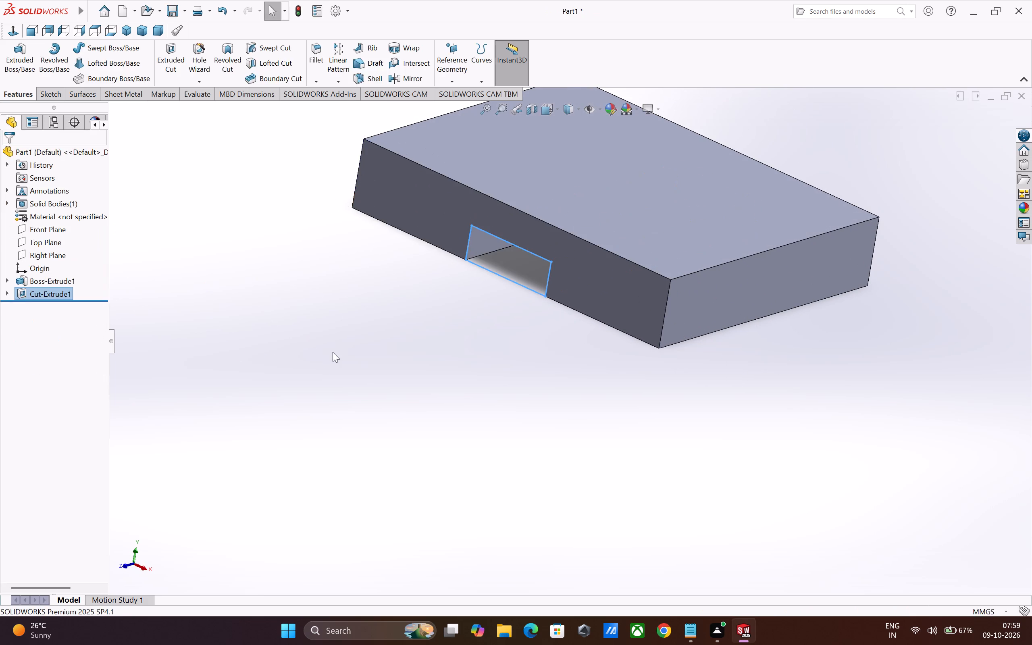
pyautogui.click(356, 365)
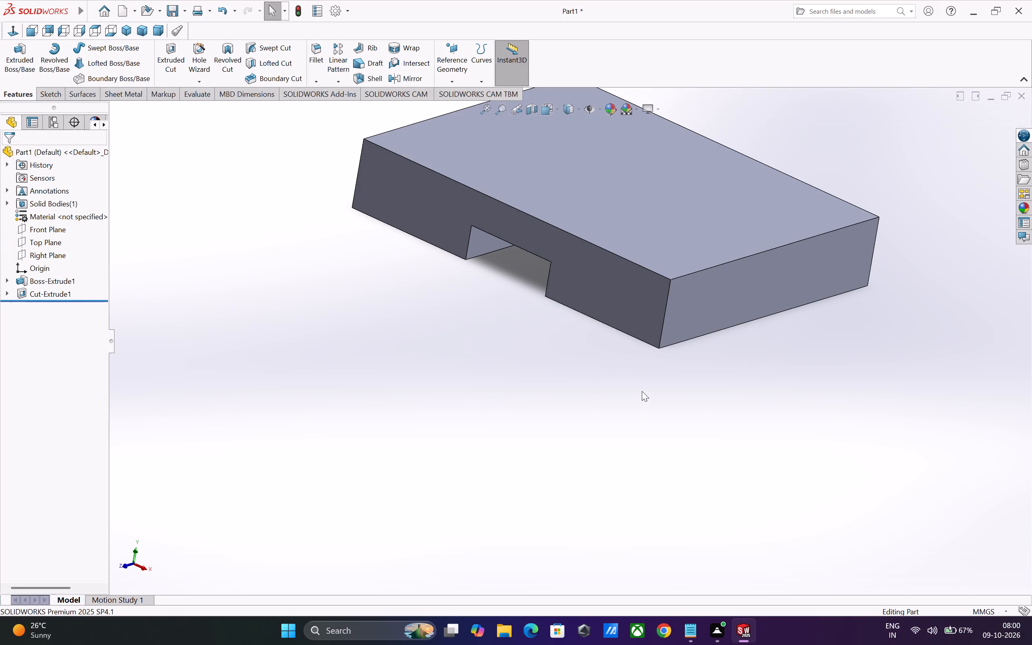
# On the block's 44 x 10 mm right face, sketch a bottom-edge line profile from corner to corner with a notch about 14 mm wide and 5.3 mm high.
pyautogui.click(726, 298)
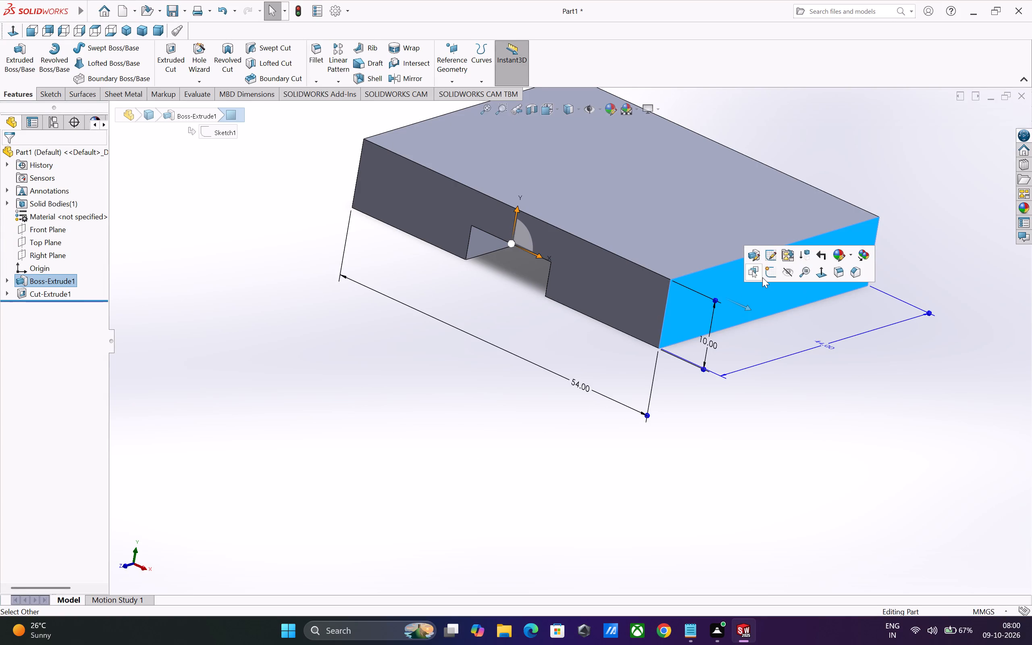
pyautogui.click(763, 277)
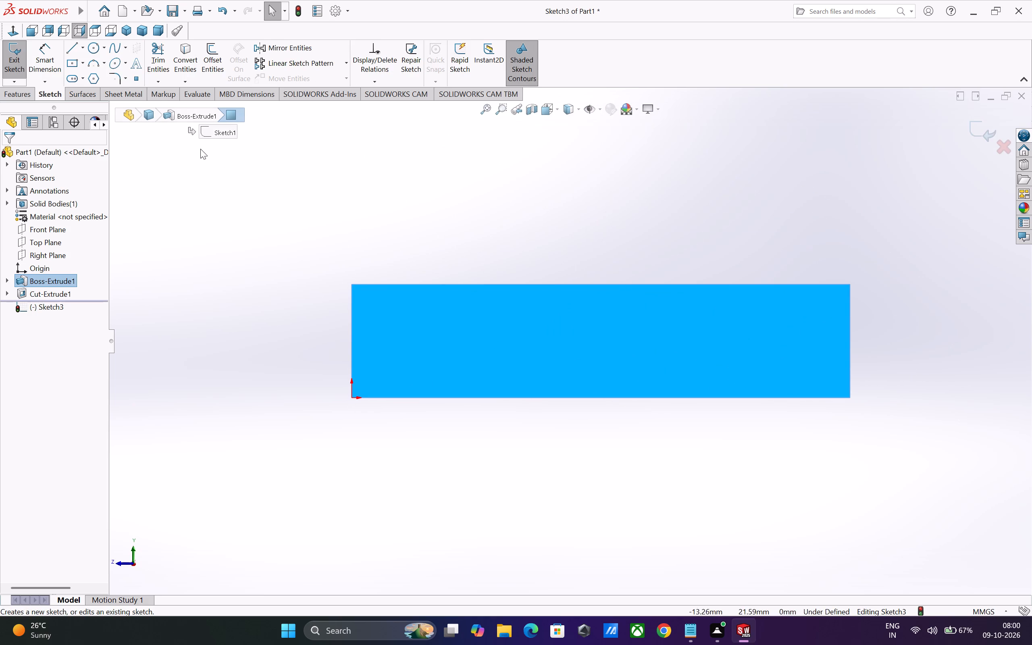
pyautogui.click(73, 52)
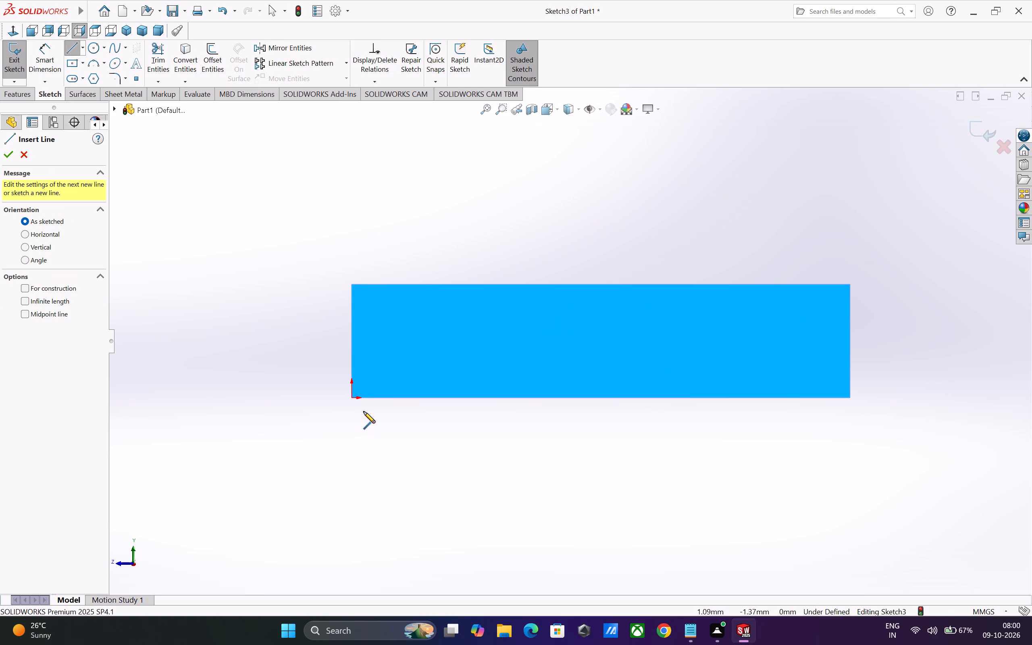
pyautogui.click(350, 397)
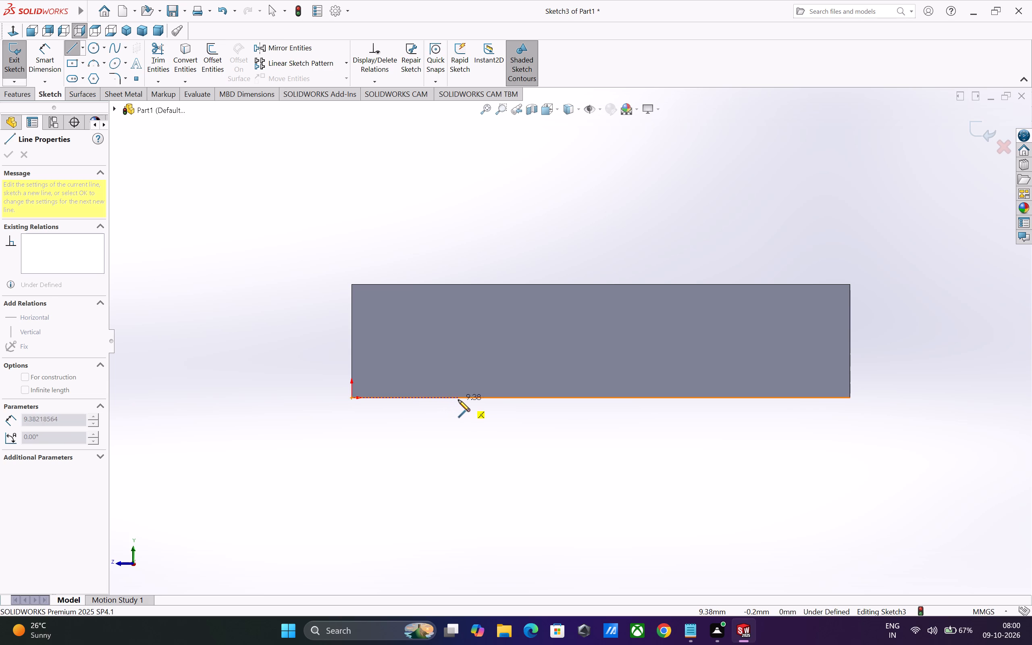
pyautogui.click(526, 399)
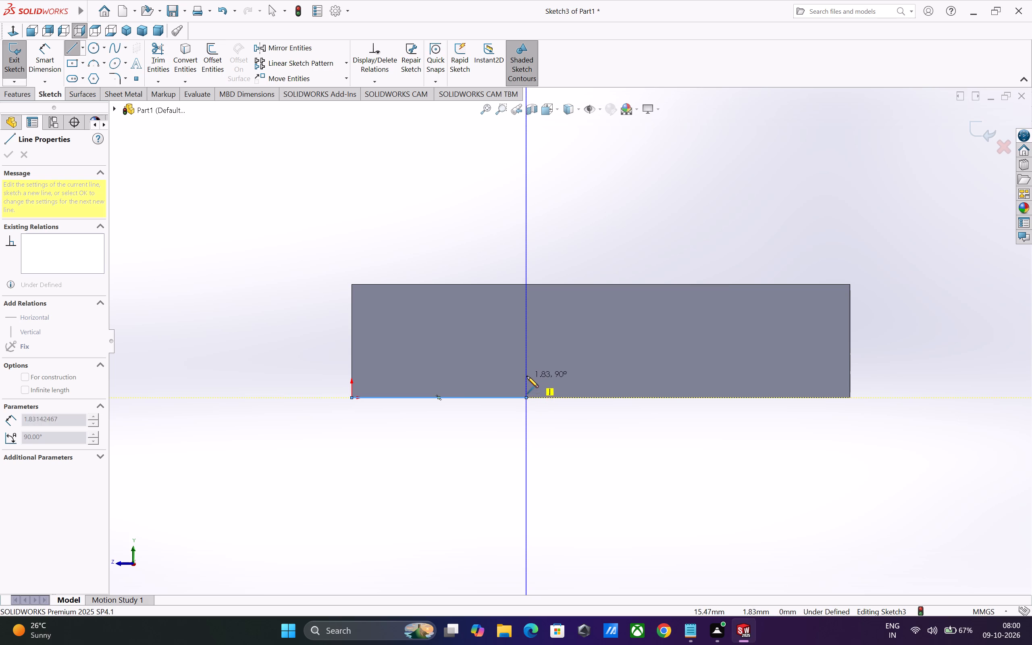
pyautogui.click(527, 337)
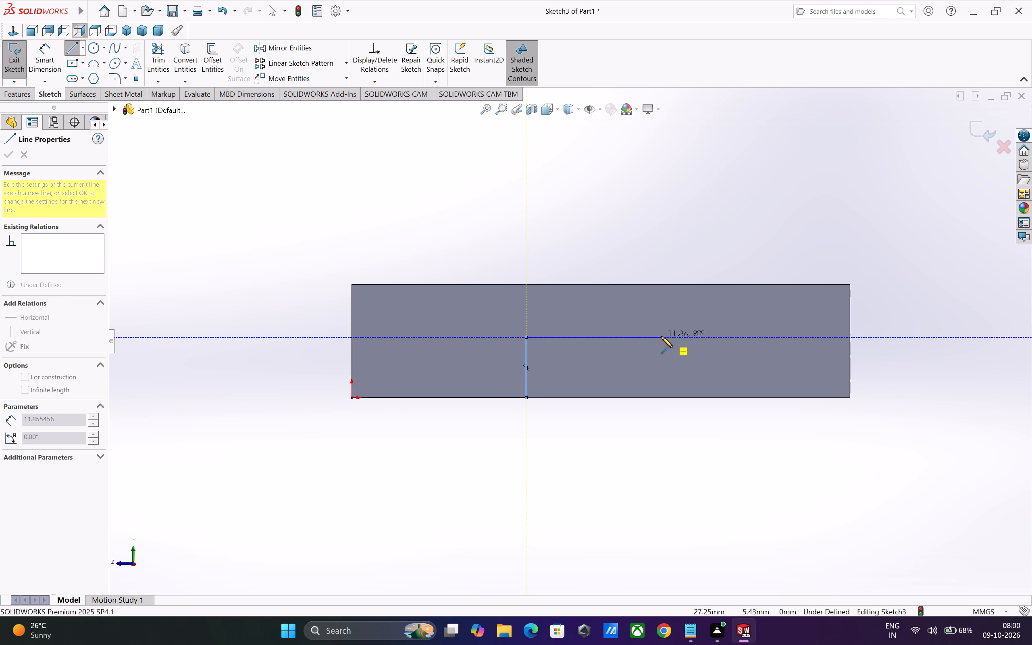
pyautogui.click(688, 336)
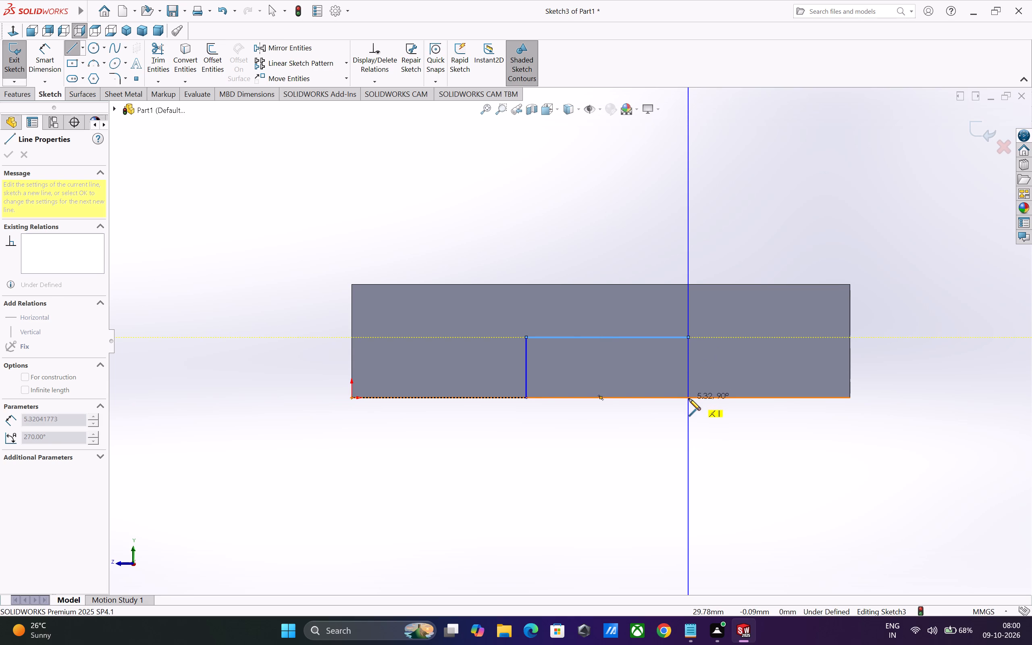
pyautogui.click(689, 399)
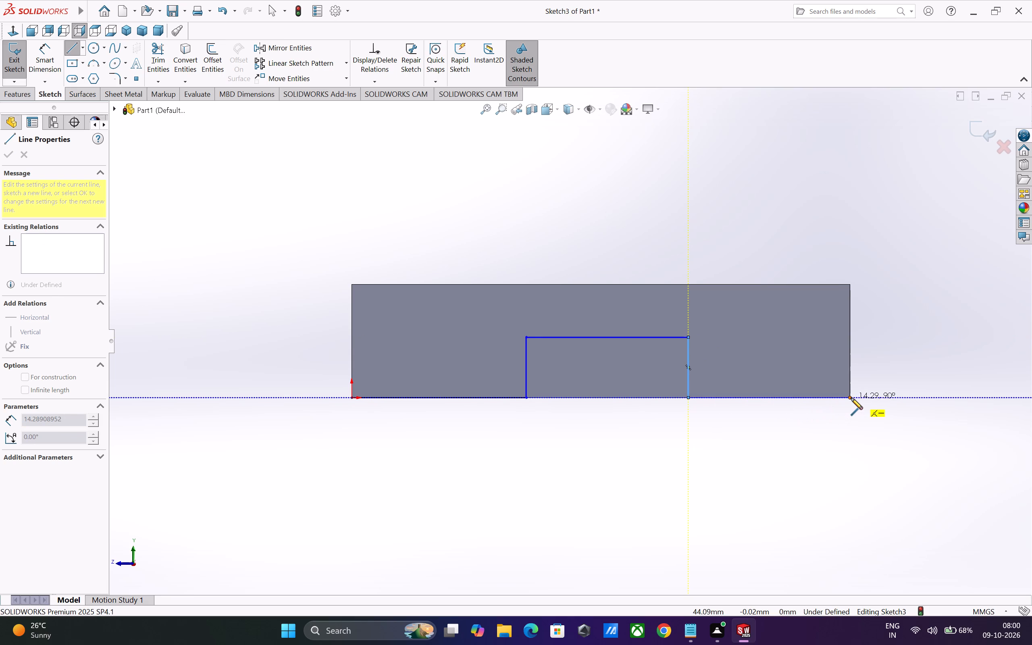
pyautogui.click(850, 397)
pyautogui.press('Escape')
pyautogui.press('Escape')
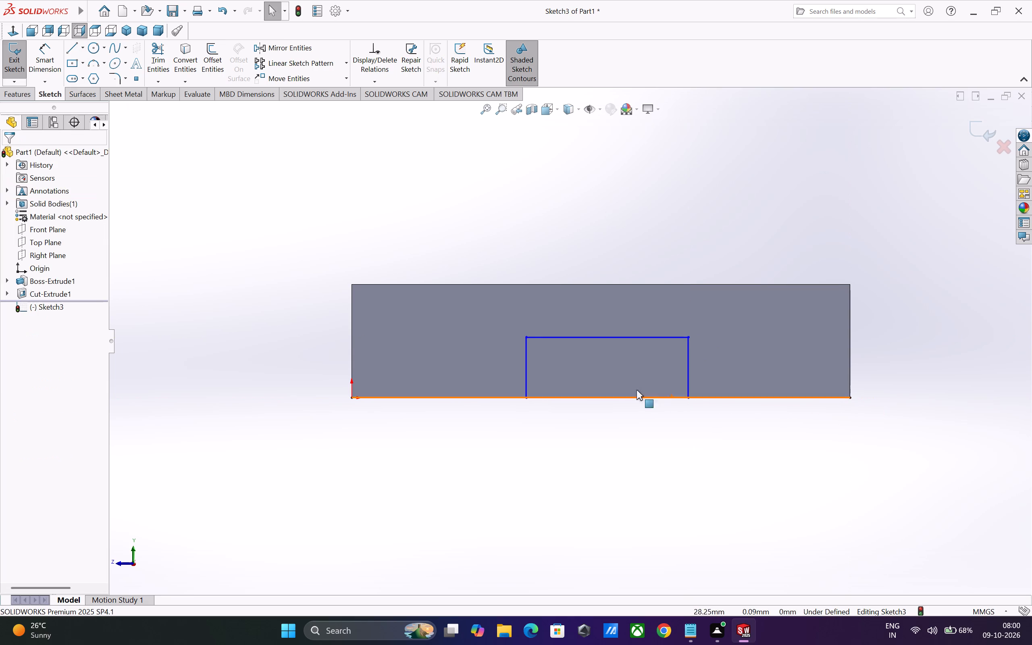
# Dimension the bottom segment beside the origin to 15 mm and the notch's top line to 14 mm.
pyautogui.click(50, 69)
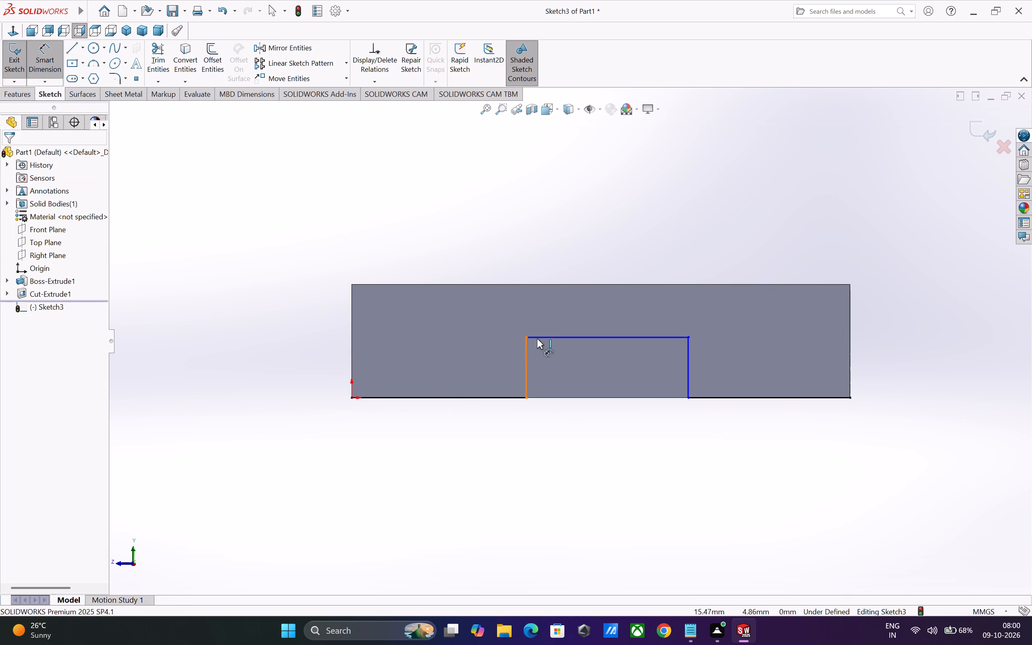
pyautogui.click(400, 399)
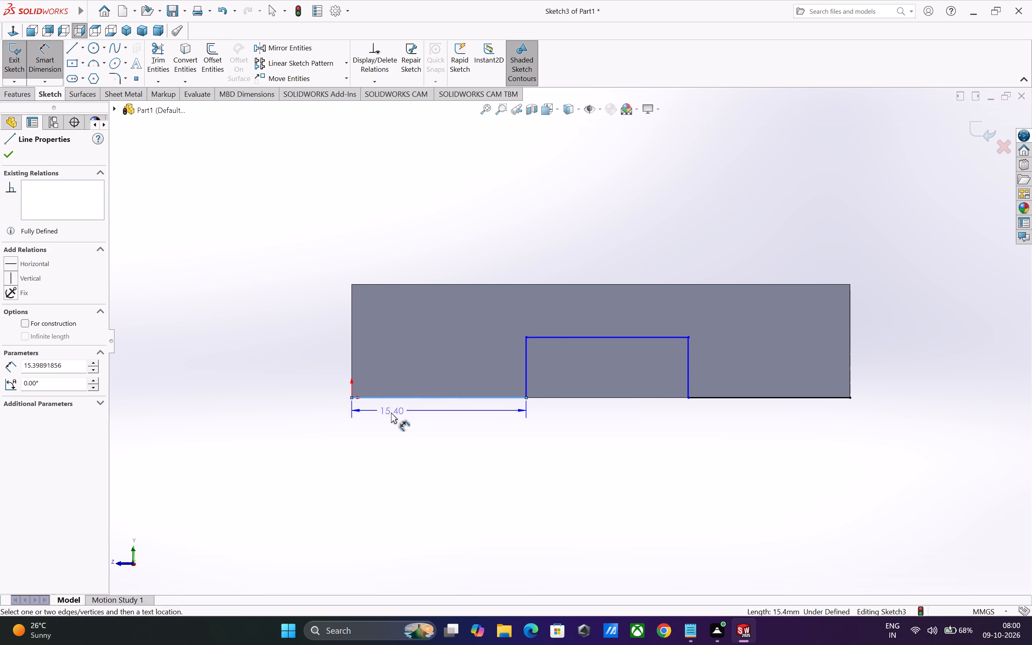
pyautogui.click(401, 431)
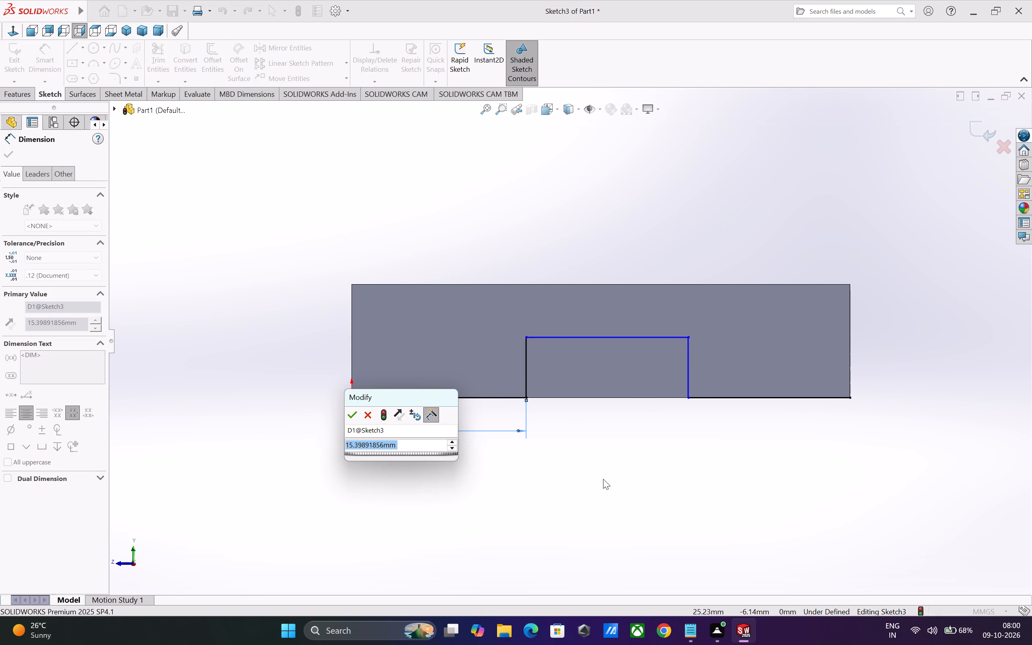
pyautogui.press('1')
pyautogui.press('5')
pyautogui.press('Return')
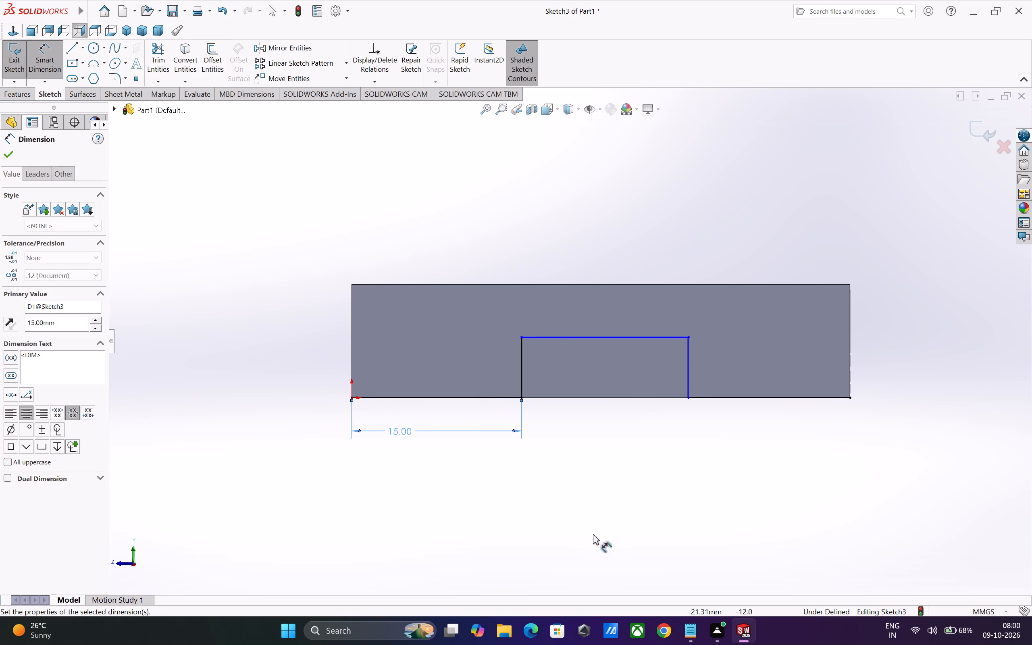
pyautogui.click(612, 338)
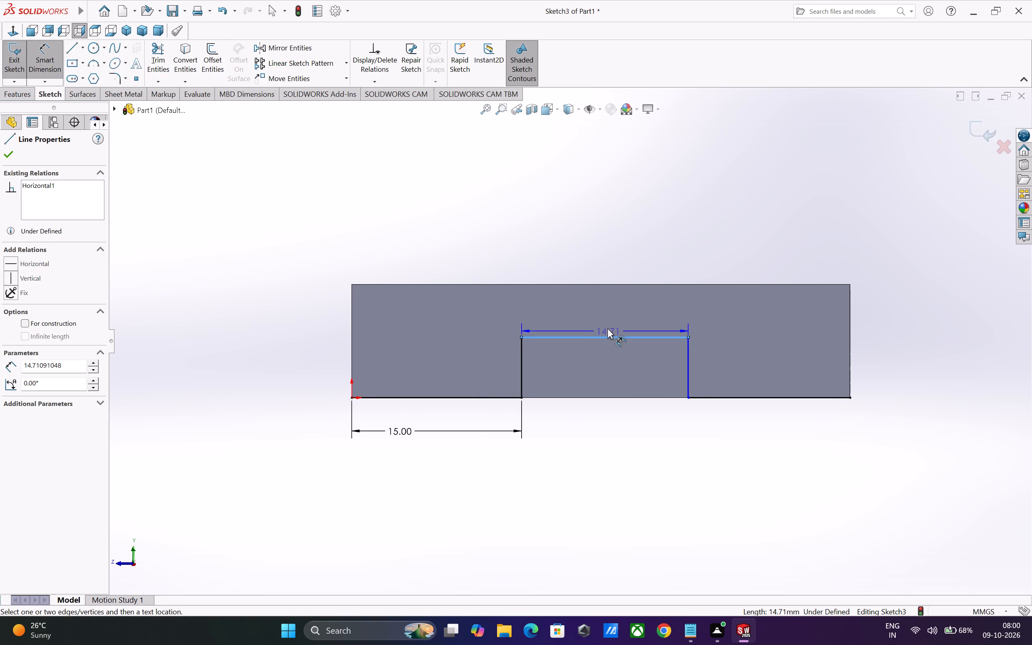
pyautogui.click(606, 314)
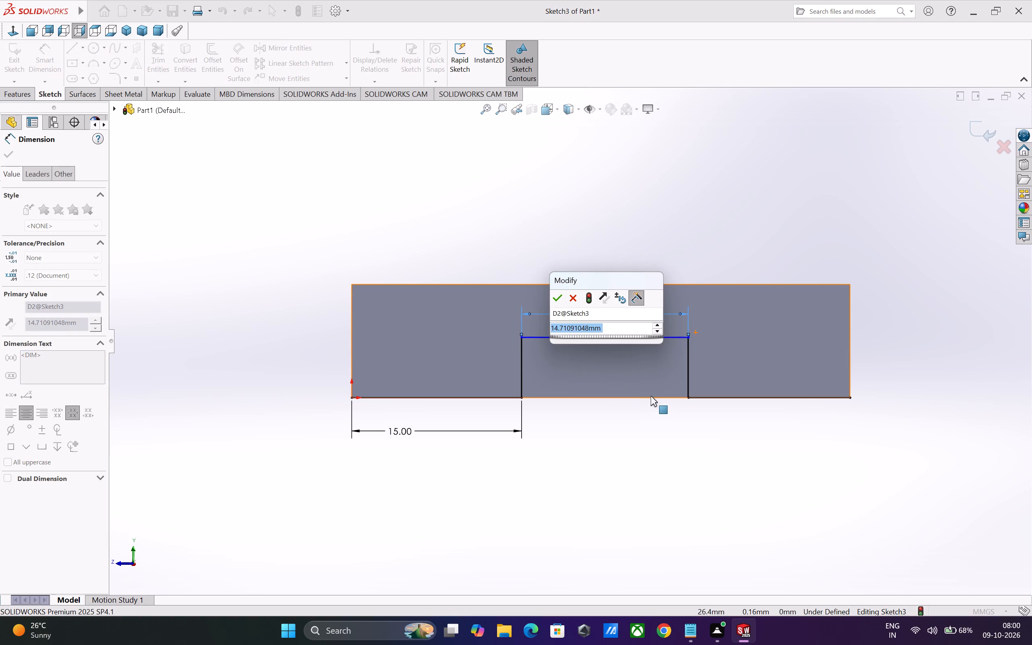
pyautogui.write('14')
pyautogui.press('Return')
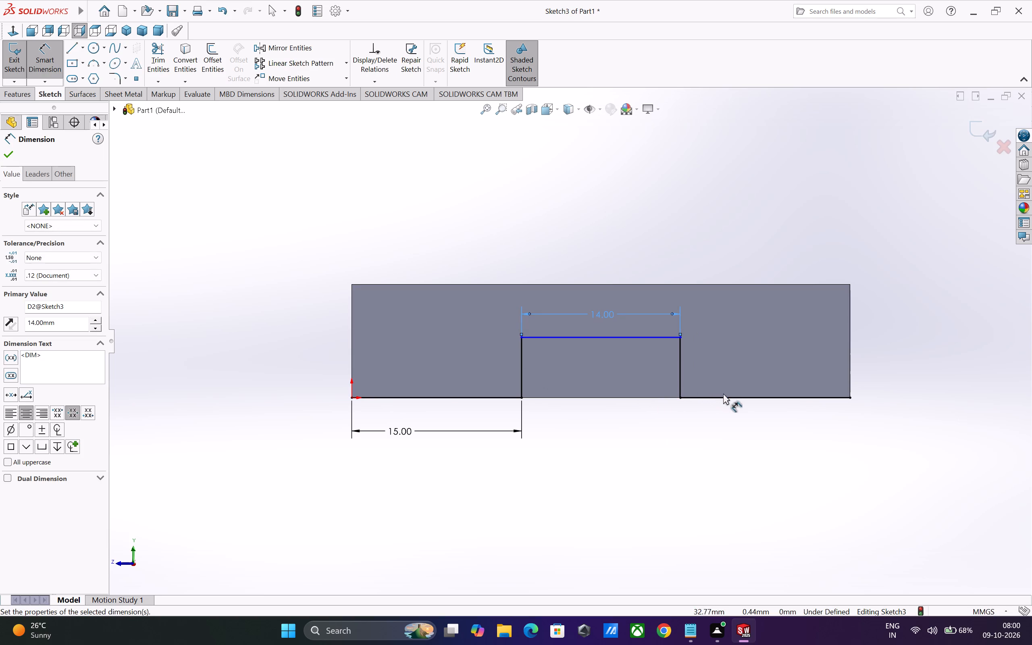
# Dimension the other bottom segment, and set the notch's vertical side to 5 mm.
pyautogui.click(727, 397)
pyautogui.click(733, 425)
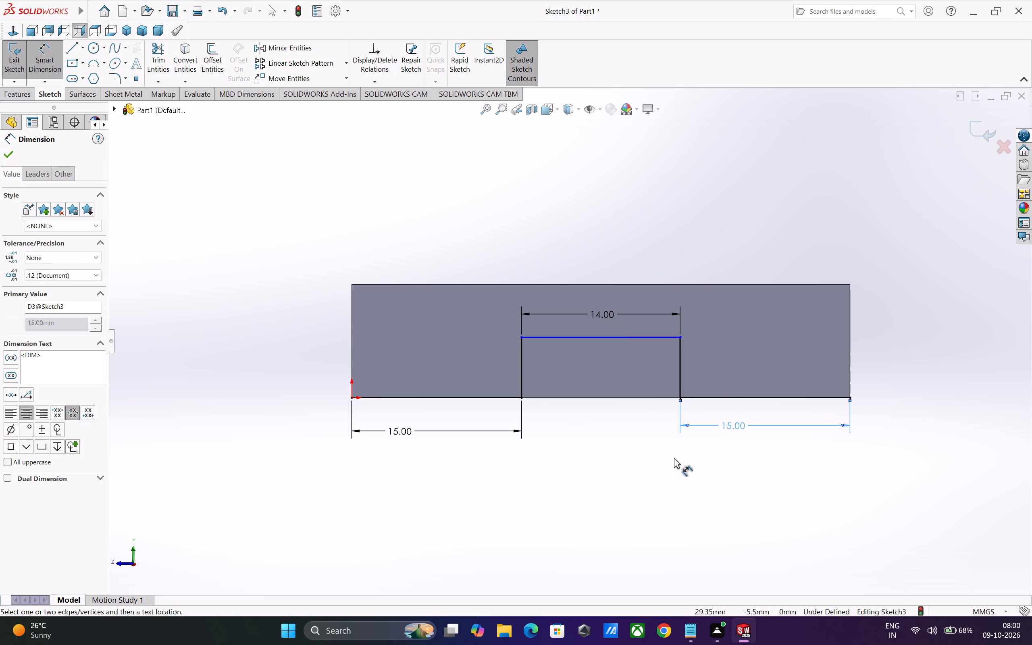
pyautogui.click(679, 372)
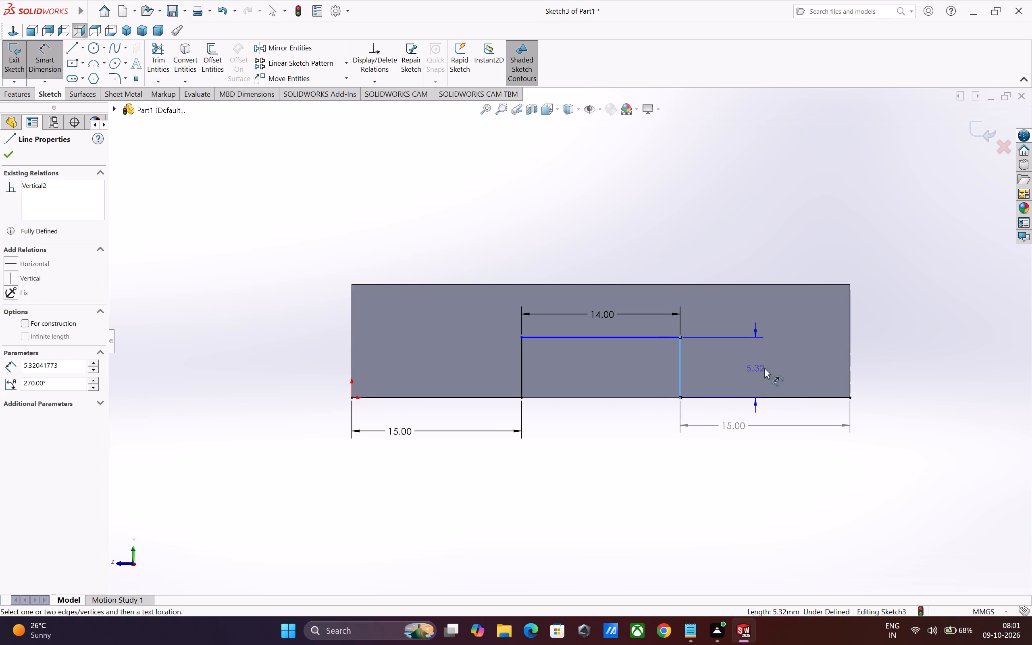
pyautogui.click(859, 363)
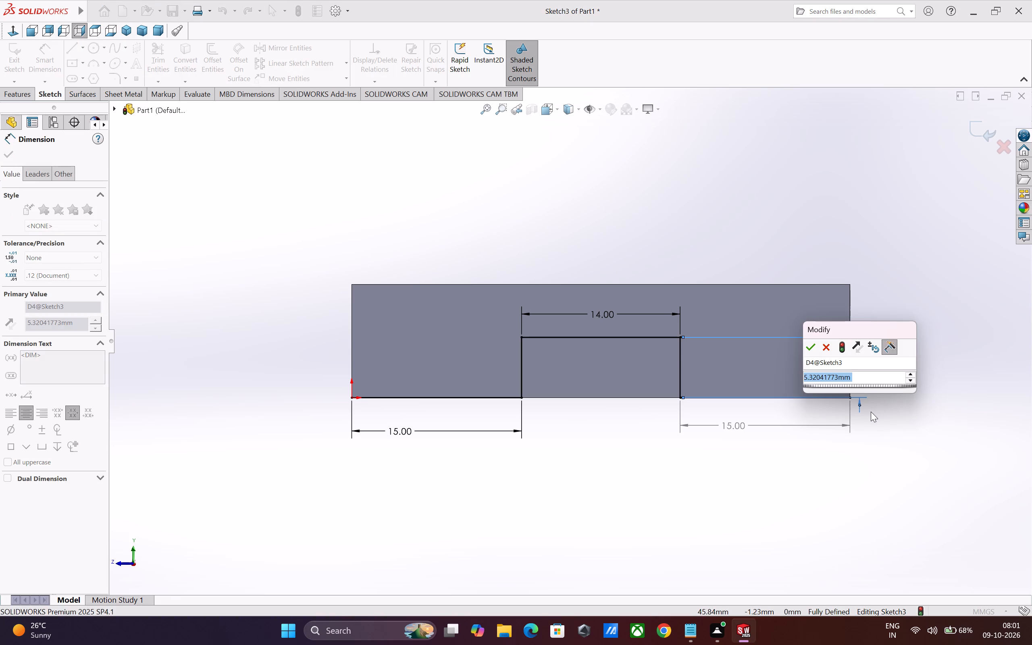
pyautogui.press('5')
pyautogui.press('Return')
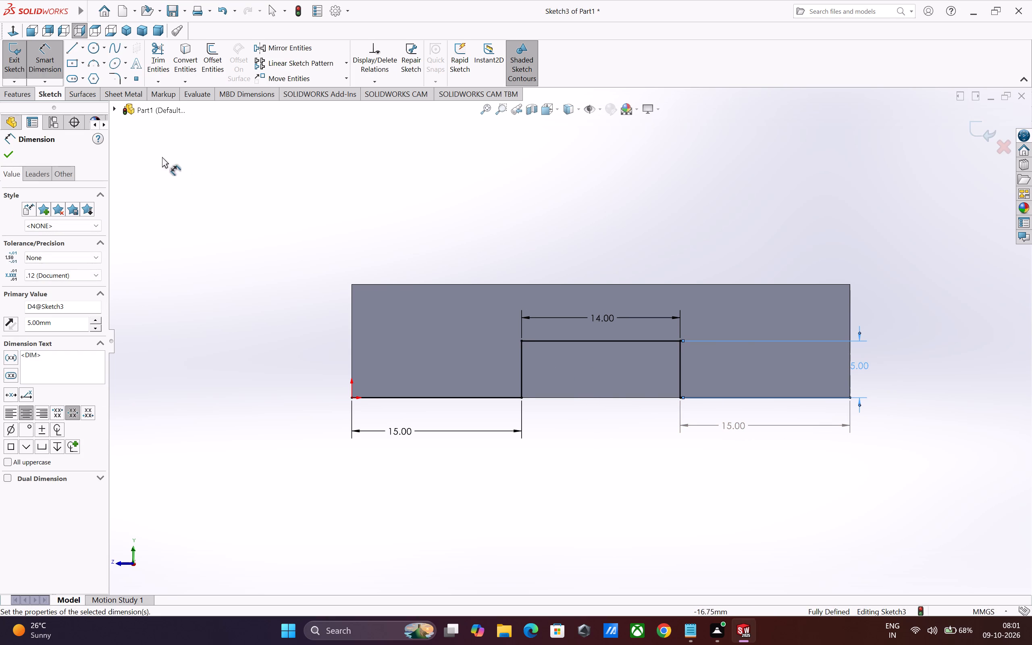
# Close the notch's open bottom with a 14 mm horizontal line between the lower ends of its two sides.
pyautogui.click(73, 51)
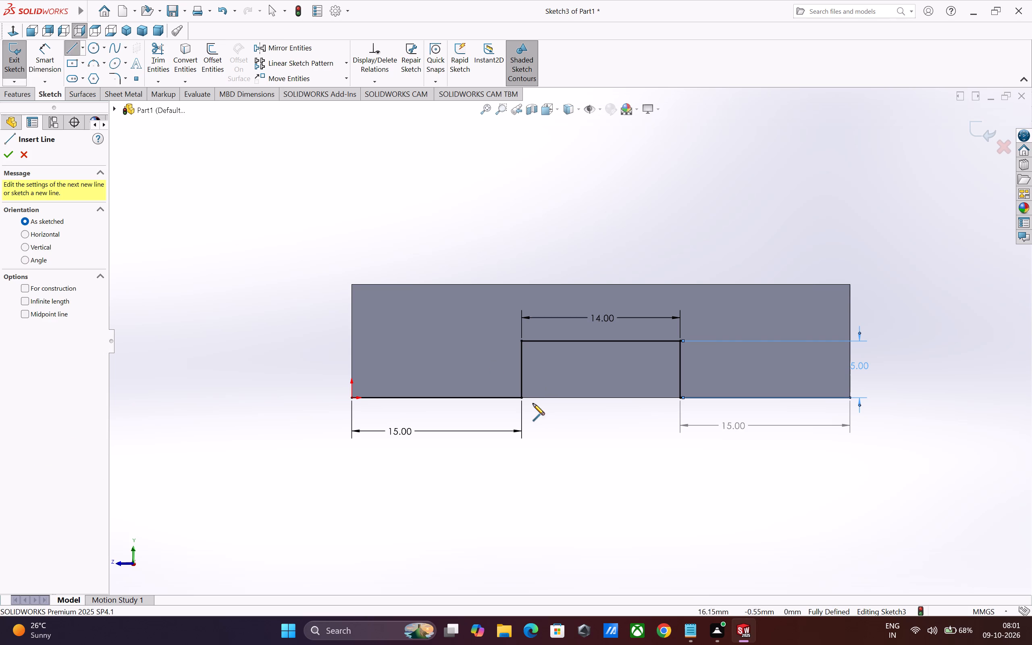
pyautogui.click(521, 397)
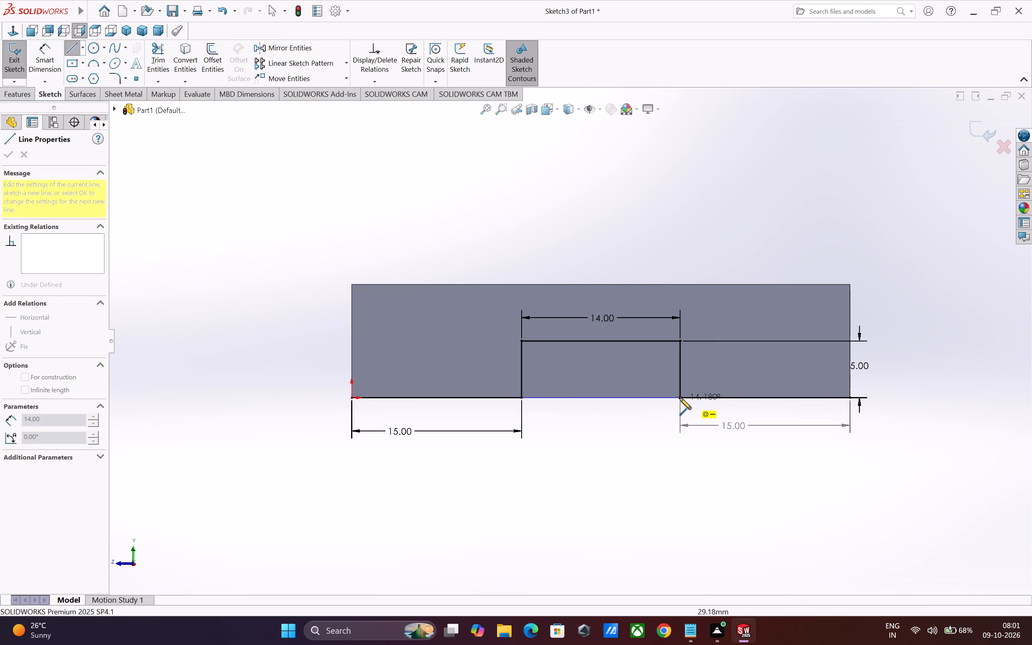
pyautogui.click(679, 397)
pyautogui.press('Escape')
pyautogui.press('Escape')
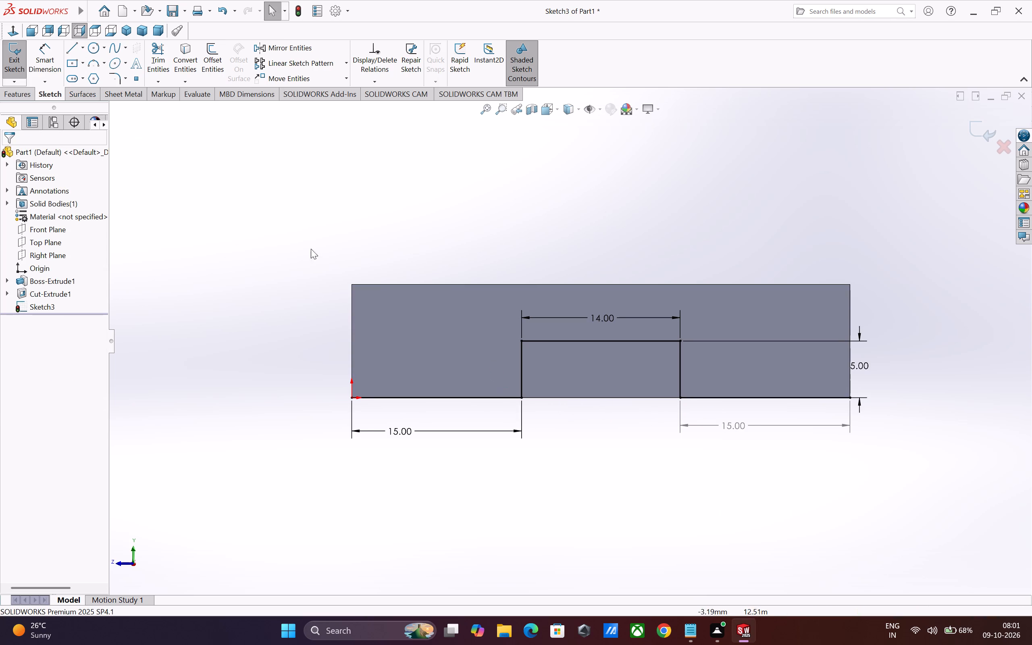
pyautogui.click(70, 51)
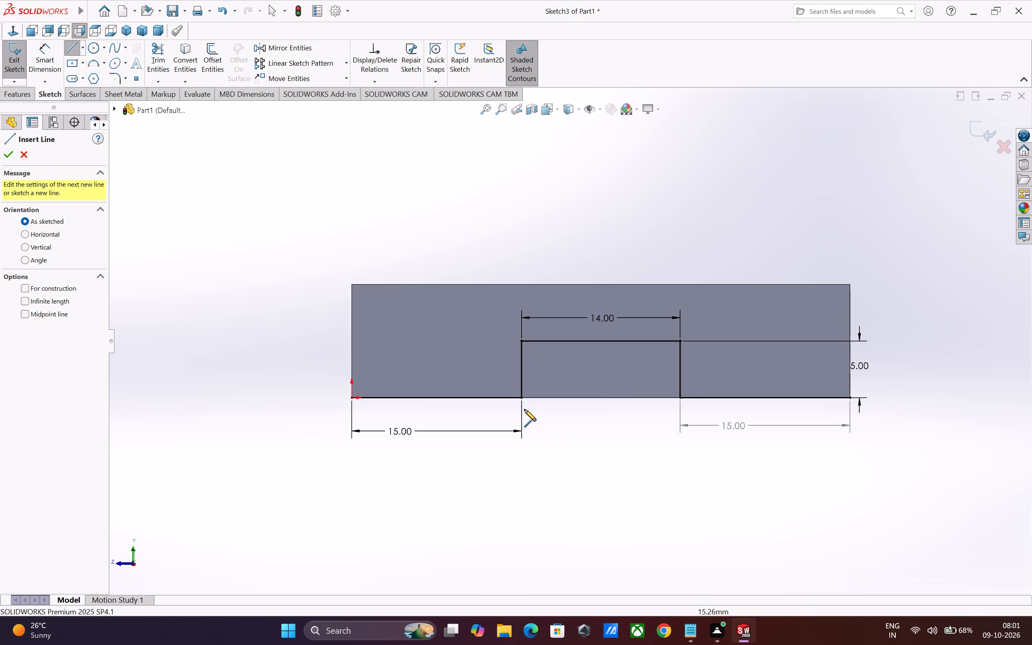
pyautogui.click(522, 399)
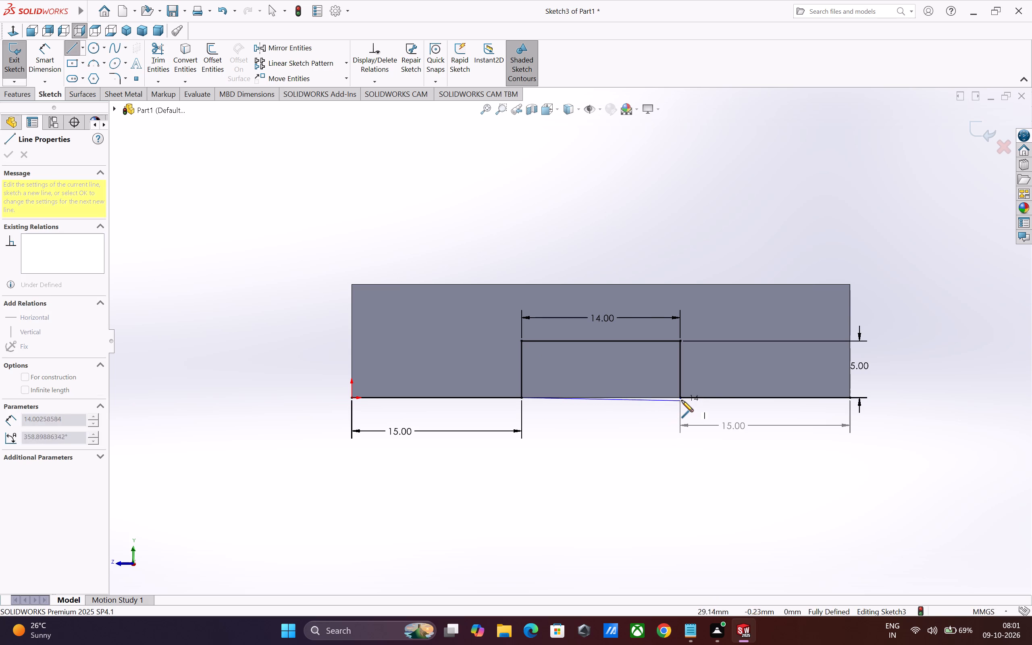
pyautogui.click(682, 398)
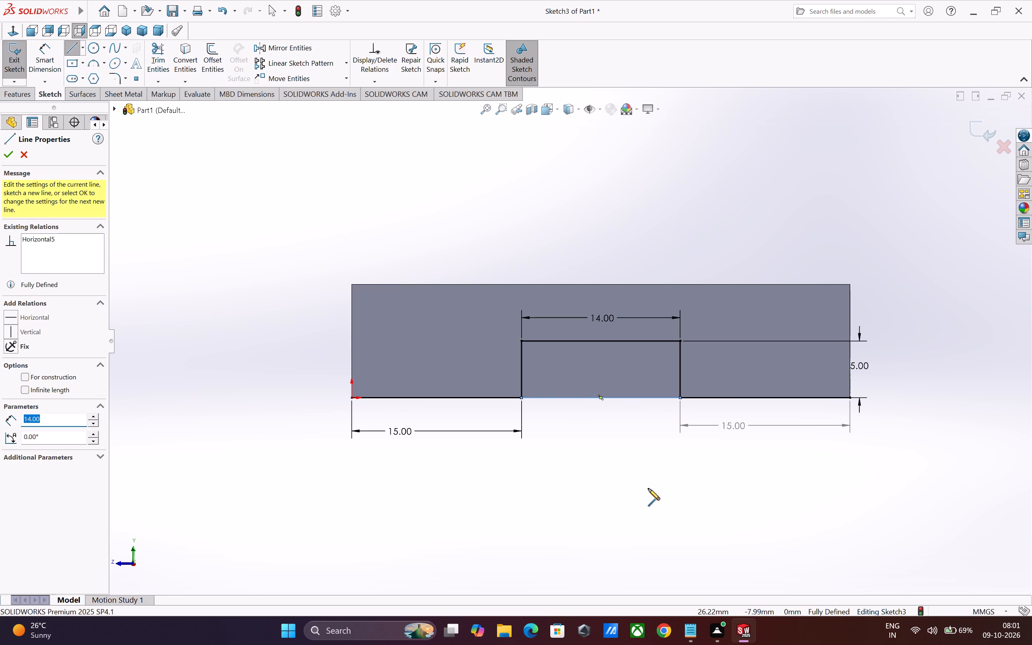
pyautogui.press('Escape')
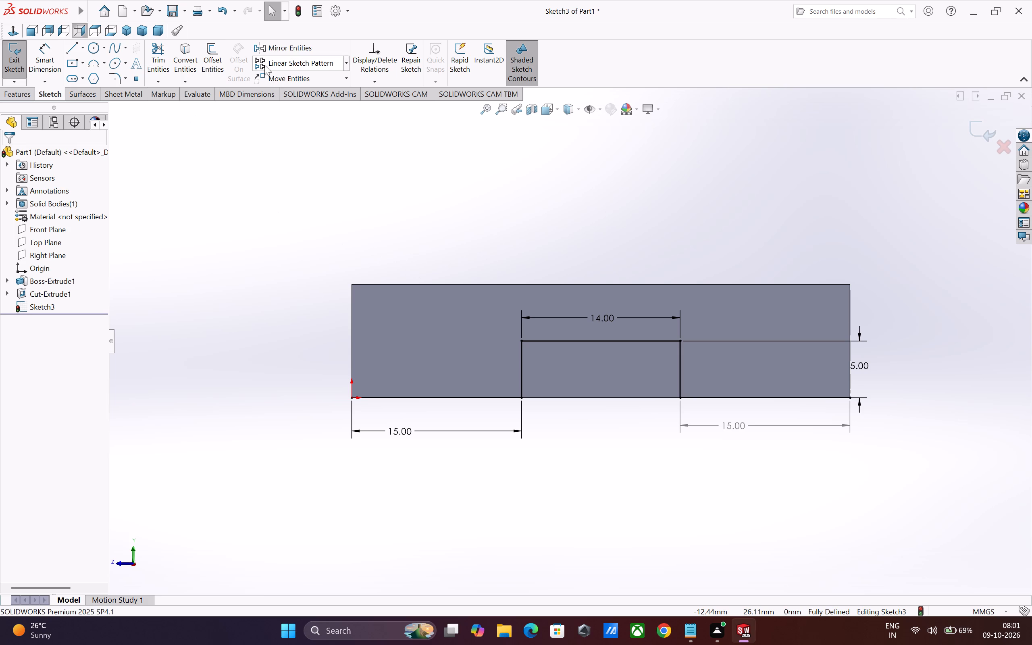
# Trim away the bottom-edge line segments on both sides of the notch with Power trim, keeping only the closed rectangle.
pyautogui.click(166, 59)
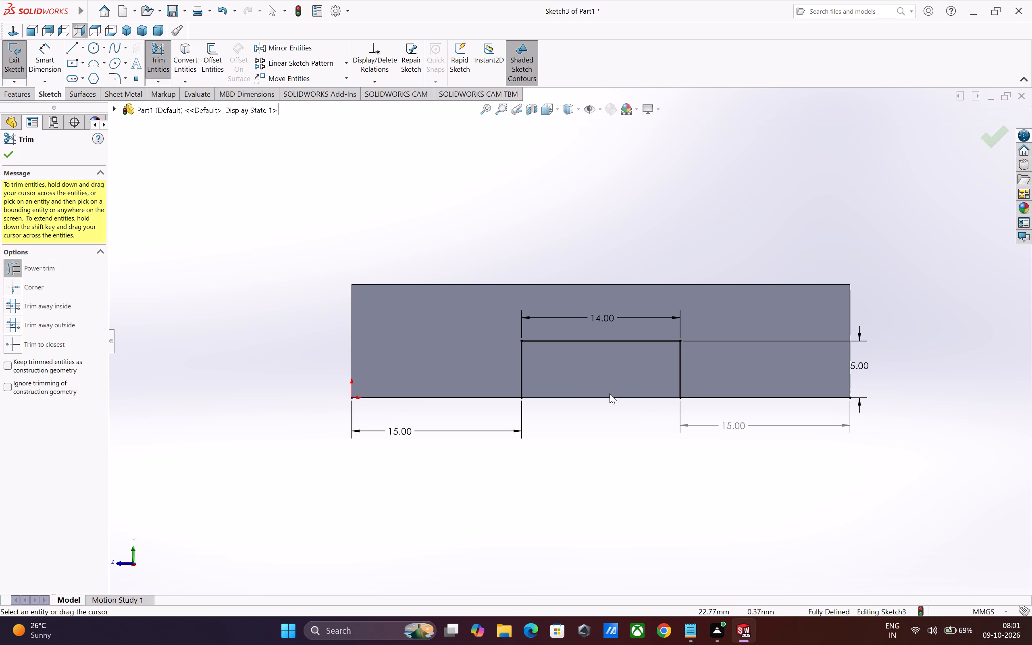
pyautogui.moveTo(491, 361); pyautogui.dragTo(480, 442)
pyautogui.moveTo(782, 489); pyautogui.dragTo(780, 425)
pyautogui.moveTo(792, 381); pyautogui.dragTo(809, 360)
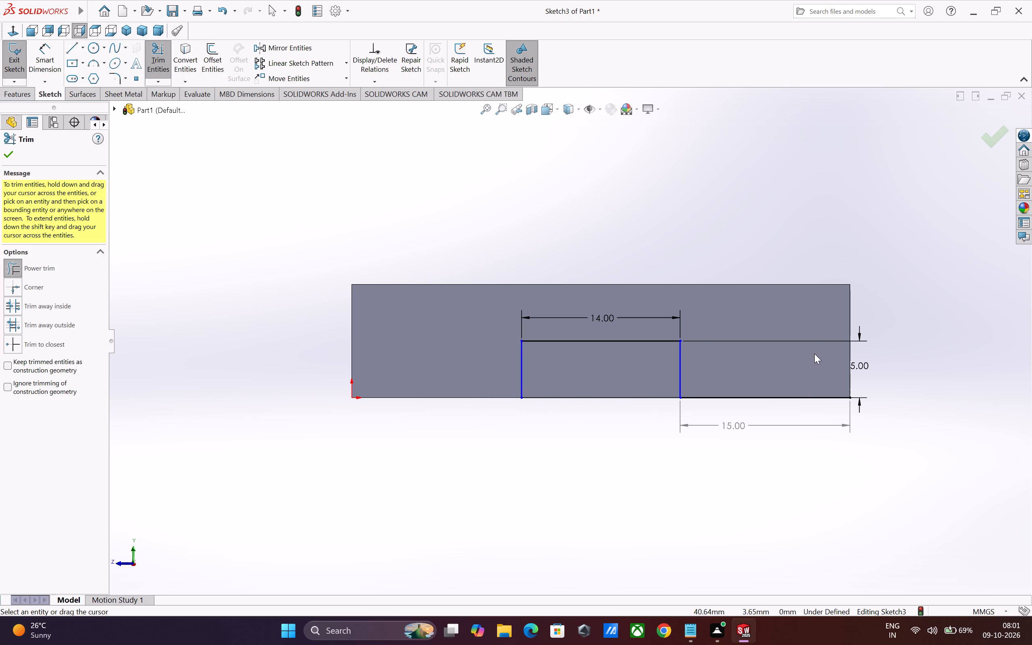
pyautogui.moveTo(820, 357); pyautogui.dragTo(773, 472)
pyautogui.moveTo(766, 474); pyautogui.dragTo(789, 382)
pyautogui.moveTo(793, 370); pyautogui.dragTo(767, 468)
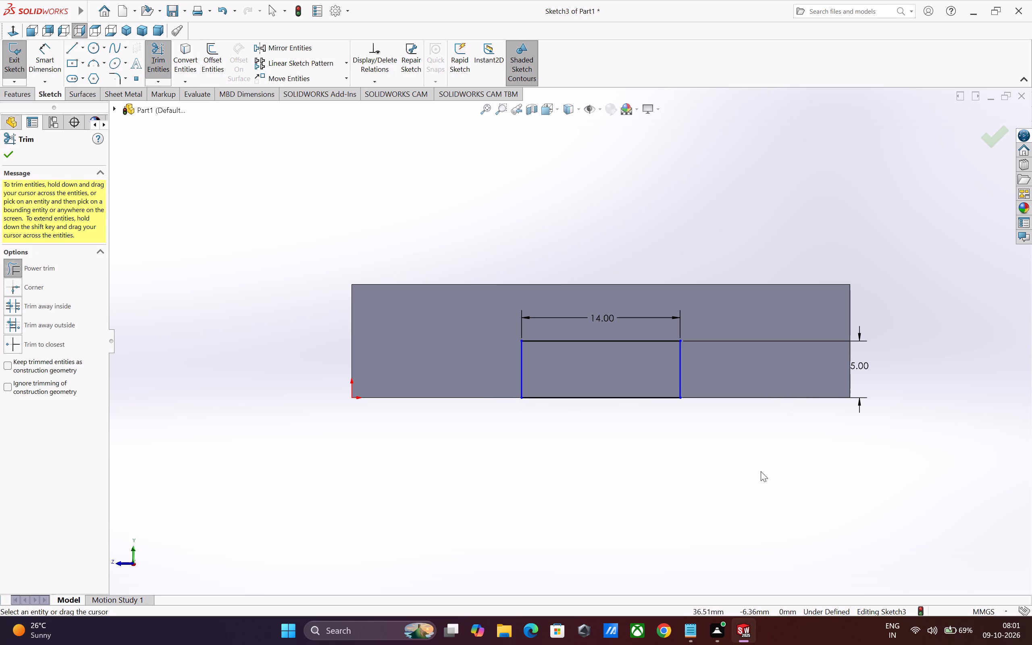
pyautogui.press('Escape')
# Locate the notch rectangle 15 mm from the face's vertical edge at the origin, and dimension its other side to the opposite edge.
pyautogui.click(54, 73)
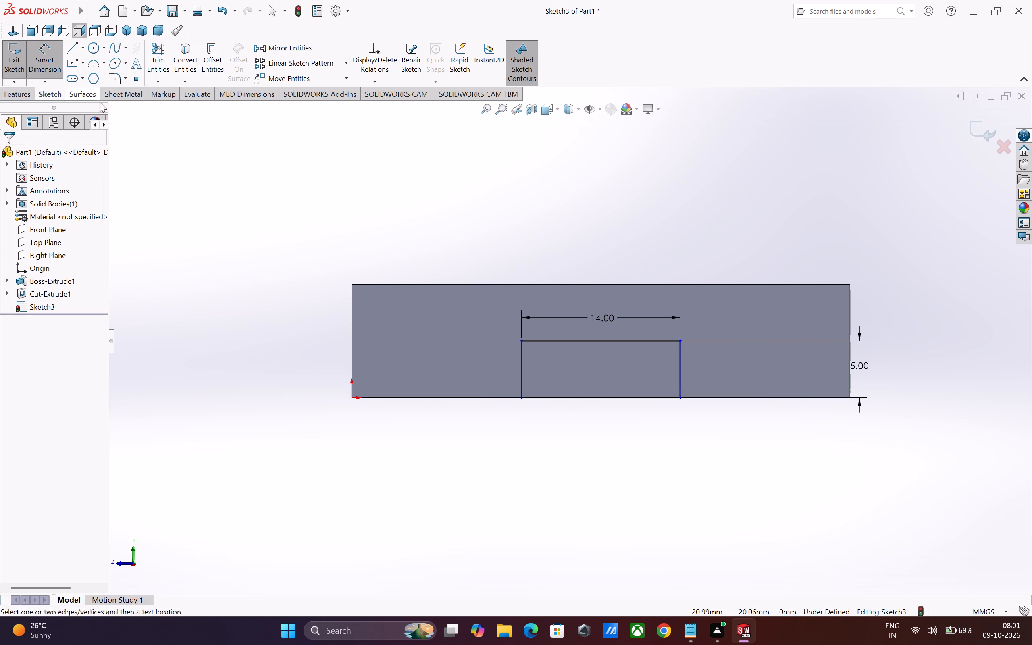
pyautogui.click(521, 380)
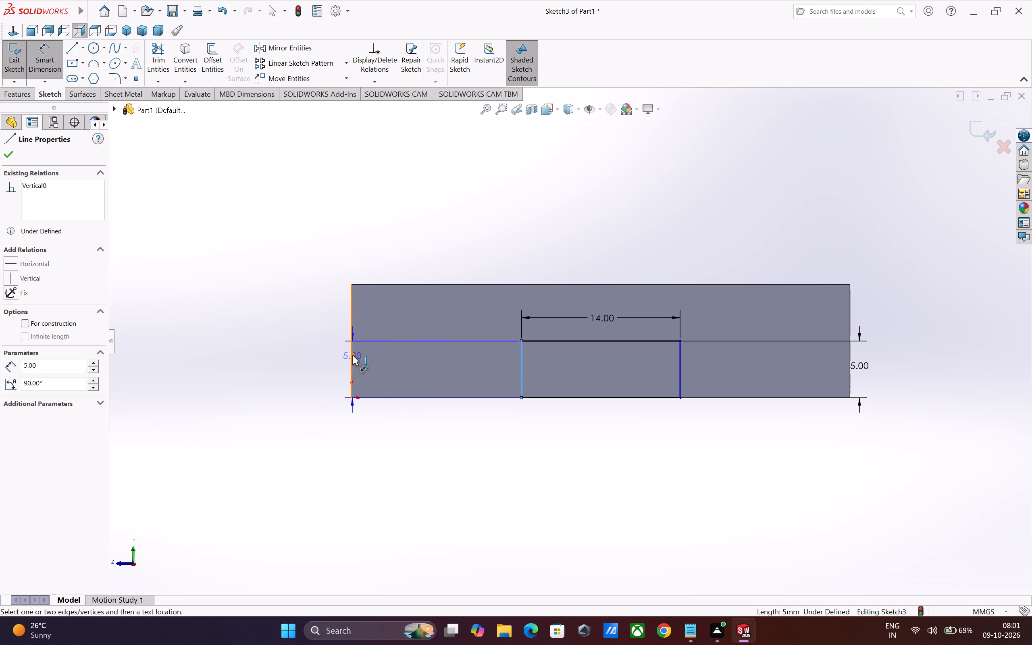
pyautogui.click(352, 358)
pyautogui.click(411, 261)
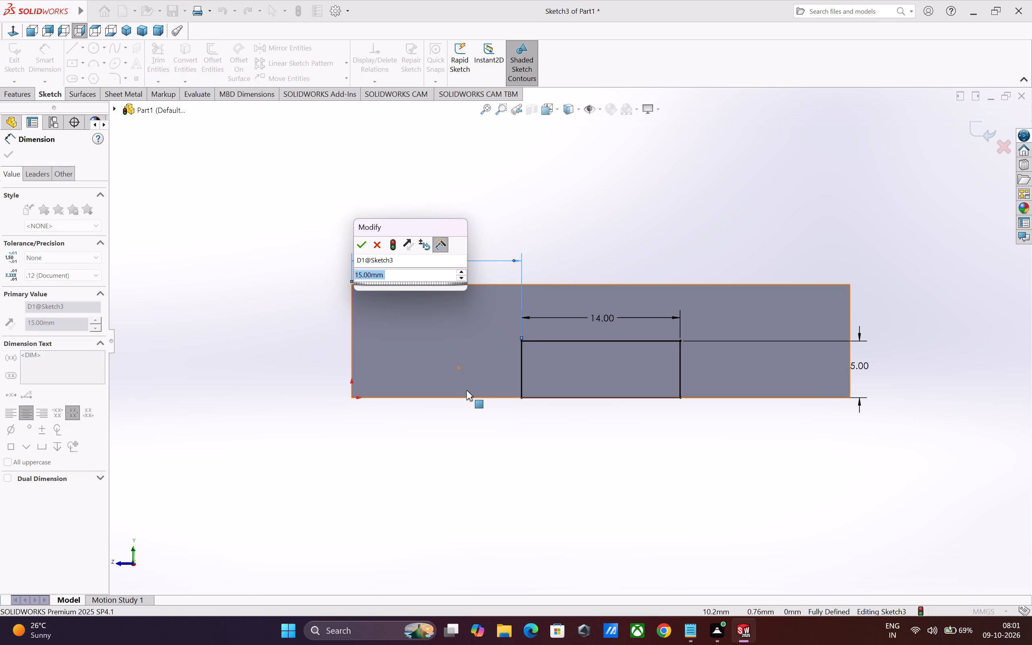
pyautogui.click(362, 249)
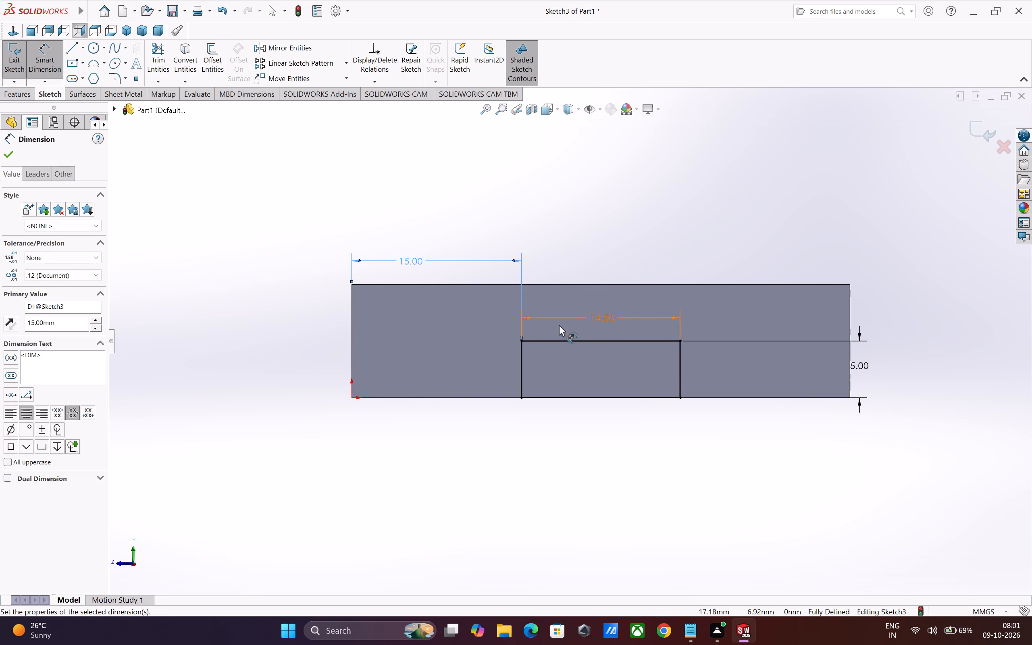
pyautogui.click(680, 377)
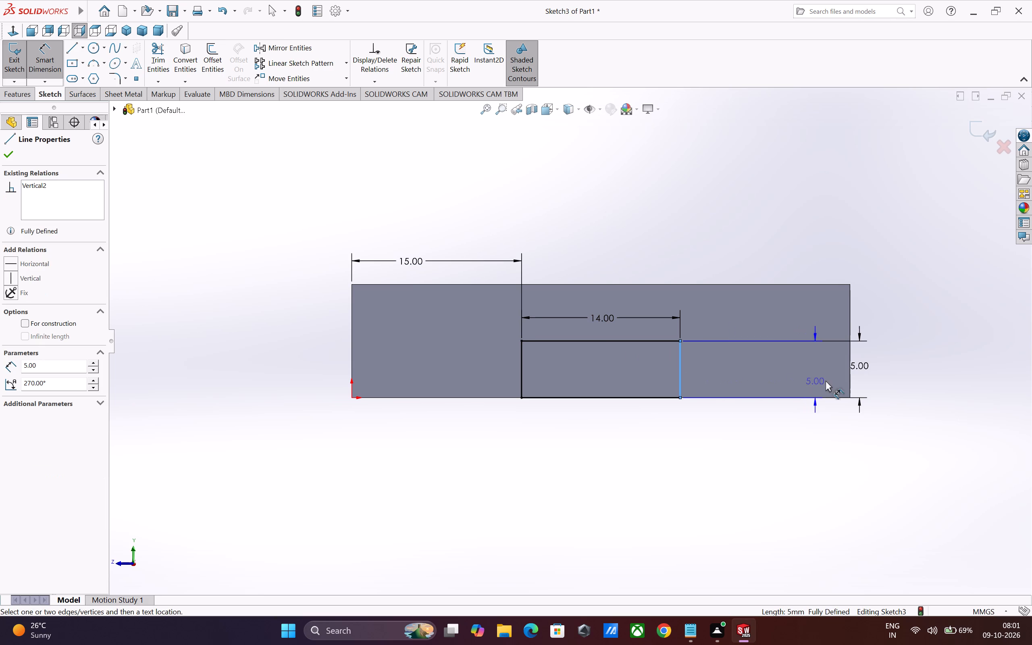
pyautogui.click(850, 382)
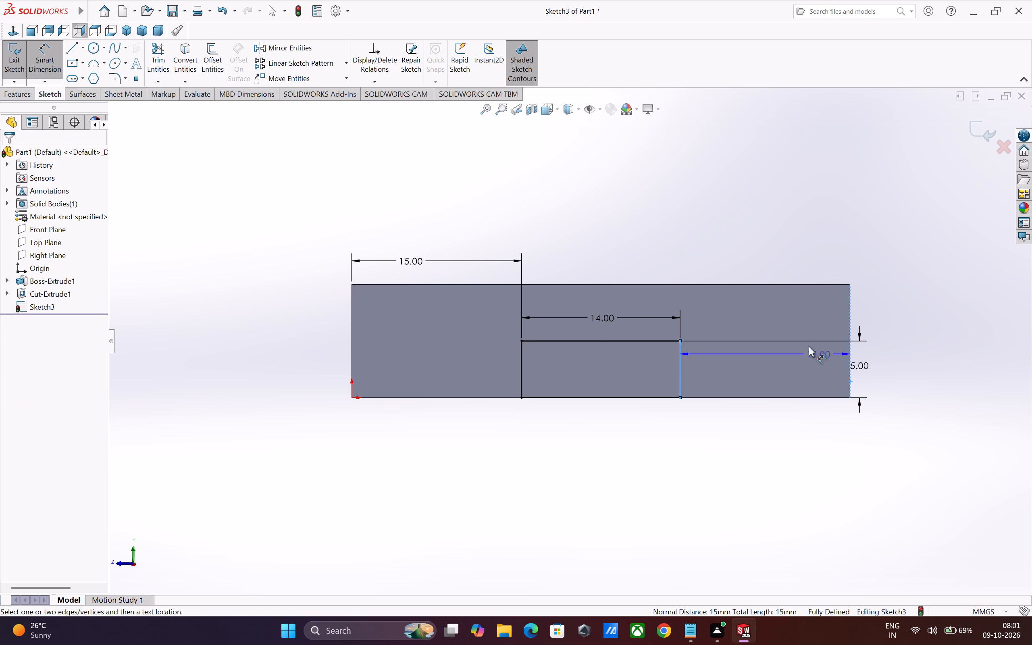
pyautogui.click(776, 264)
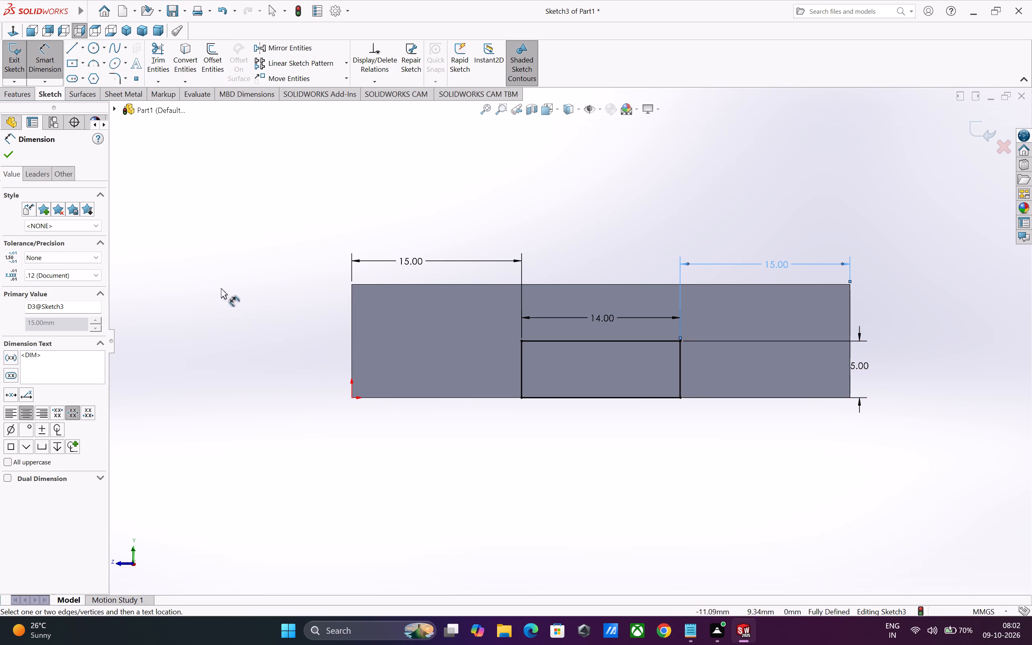
pyautogui.click(12, 160)
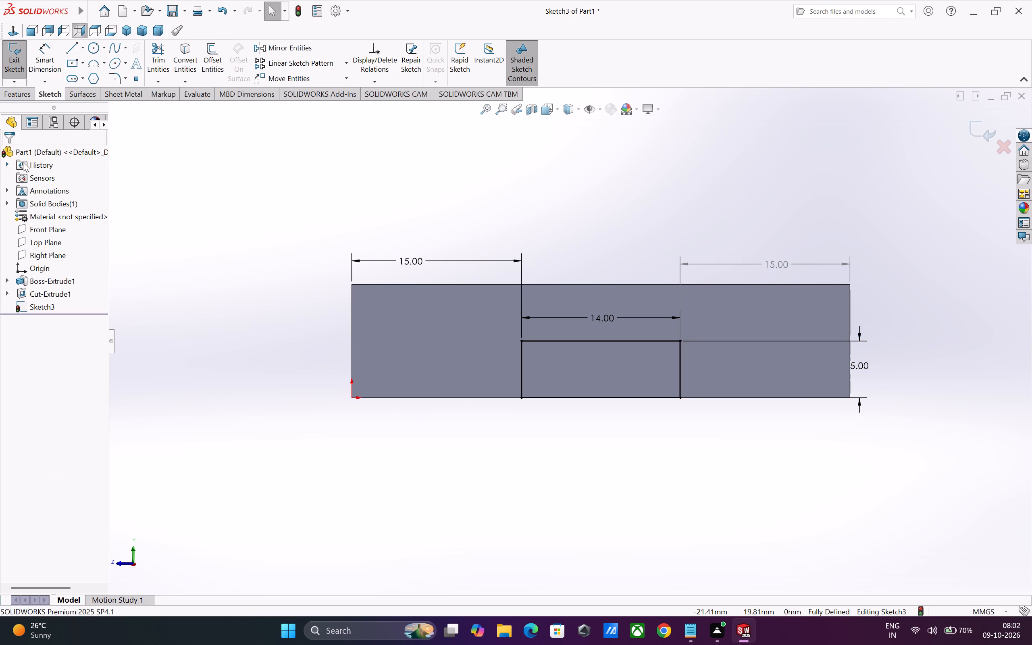
# Cut the 14 x 5 mm notch region through the whole block with an Extruded Cut set to Through All.
pyautogui.moveTo(596, 491); pyautogui.dragTo(520, 528, button='middle')
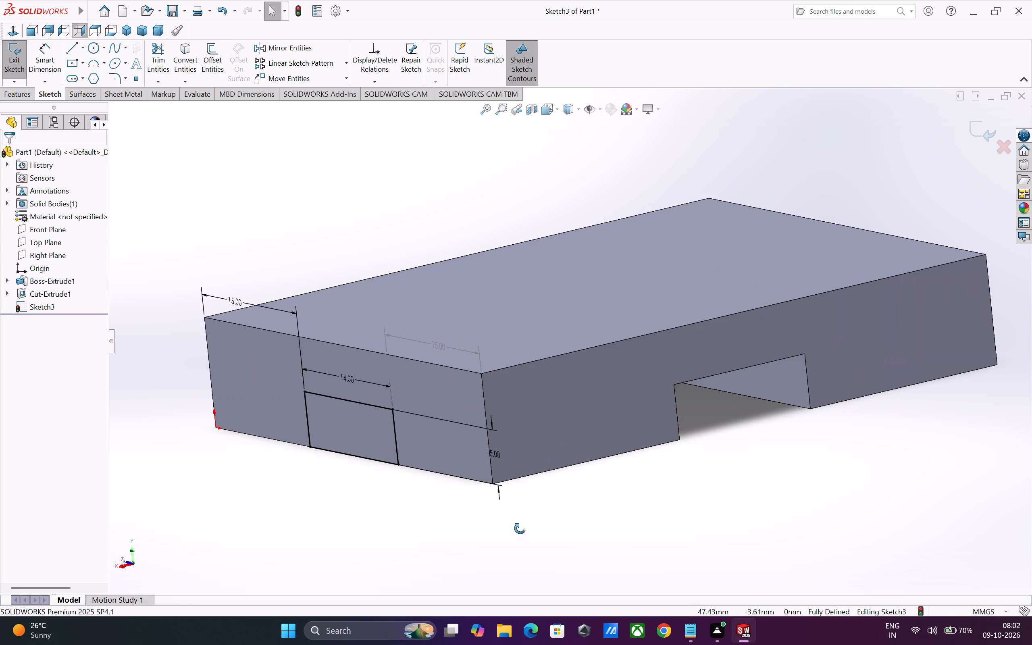
pyautogui.moveTo(520, 528); pyautogui.dragTo(587, 510, button='middle')
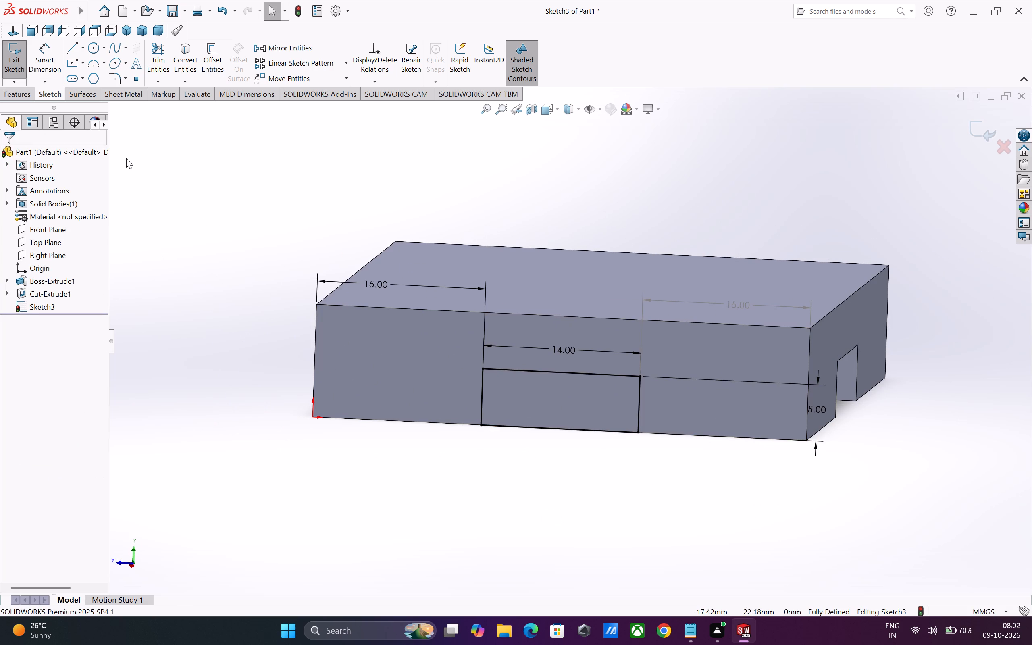
pyautogui.click(25, 97)
pyautogui.click(163, 66)
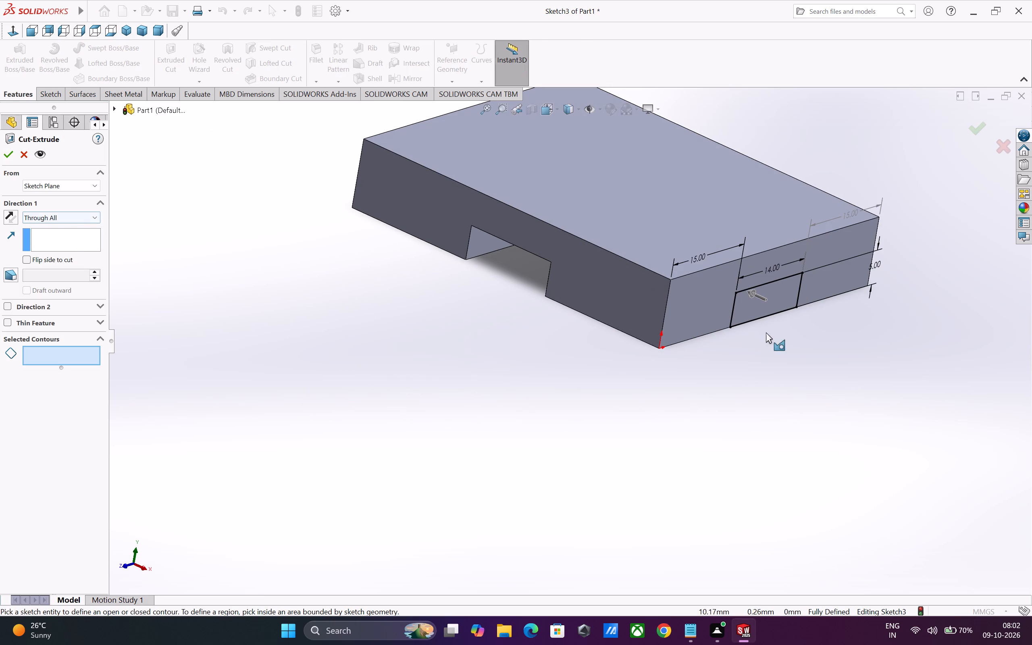
pyautogui.click(781, 304)
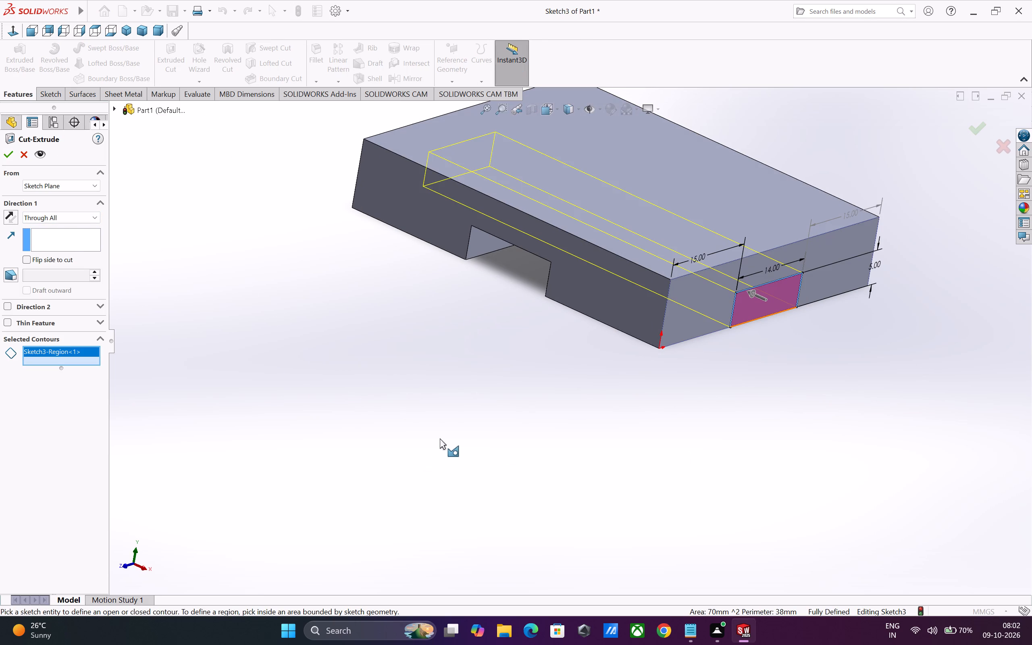
pyautogui.moveTo(512, 487); pyautogui.dragTo(603, 398, button='middle')
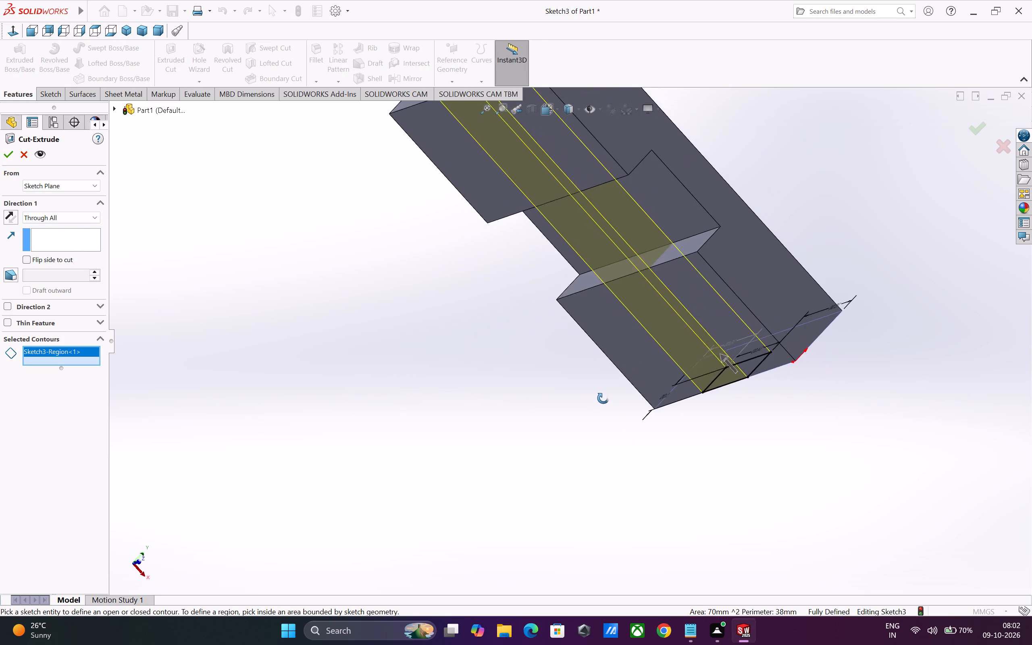
pyautogui.moveTo(603, 398); pyautogui.dragTo(451, 432, button='middle')
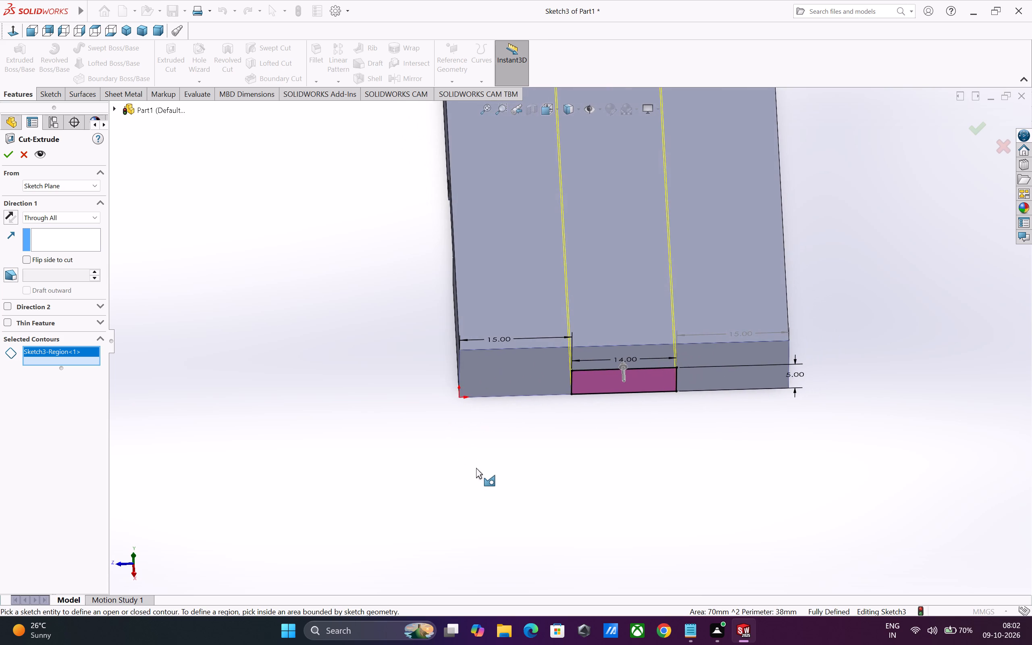
pyautogui.scroll(1, 476, 468)
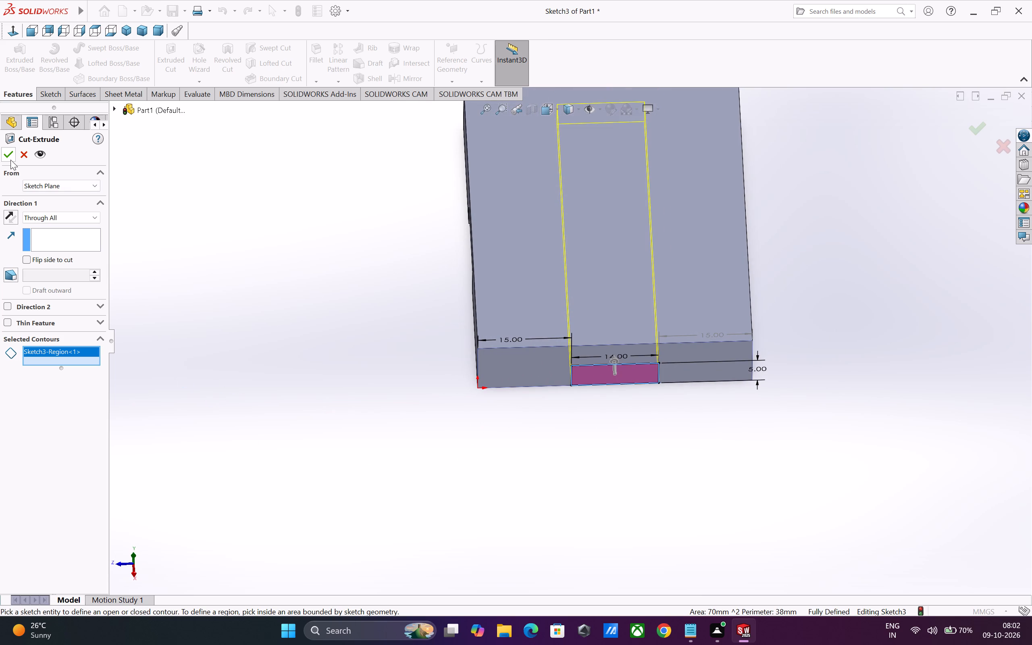
pyautogui.click(10, 160)
pyautogui.click(392, 376)
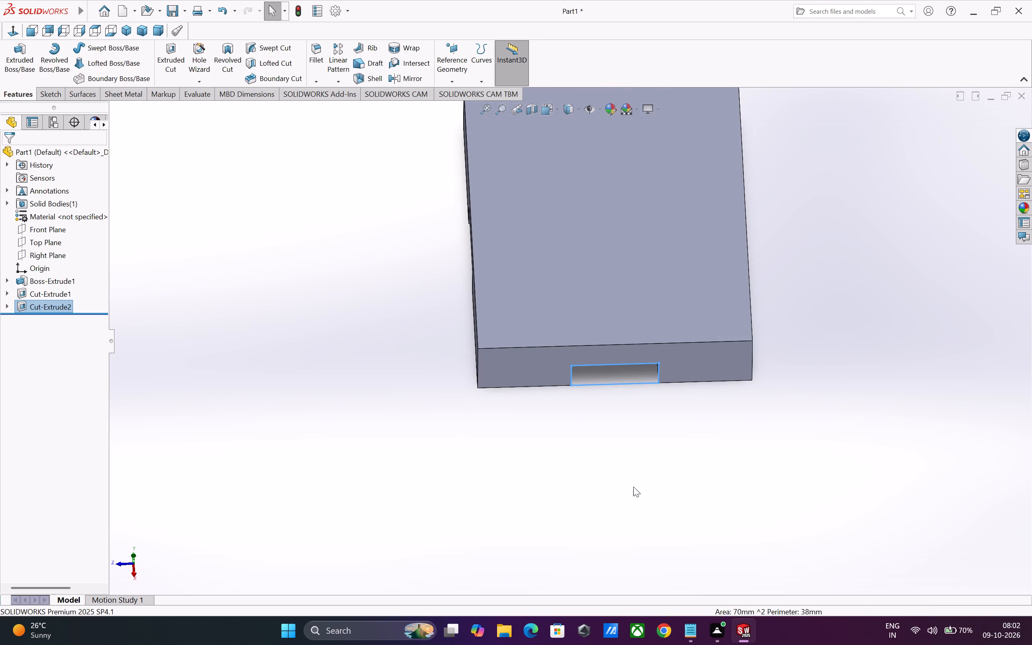
# Examine the block and its two crossing underside slots from several angles.
pyautogui.moveTo(610, 515); pyautogui.dragTo(576, 486, button='middle')
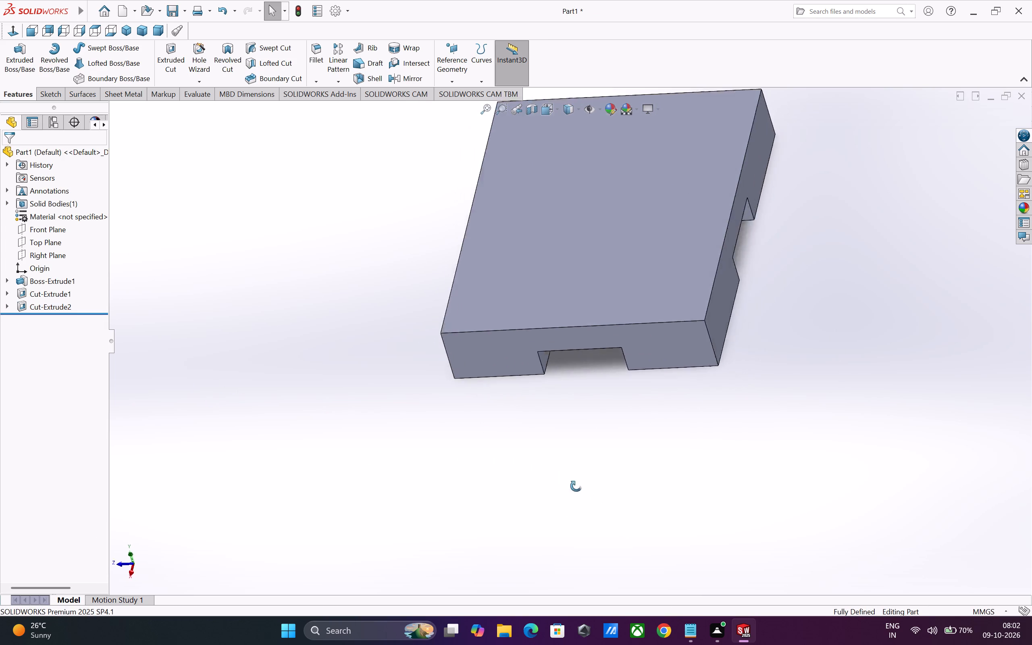
pyautogui.moveTo(576, 486); pyautogui.dragTo(256, 404, button='middle')
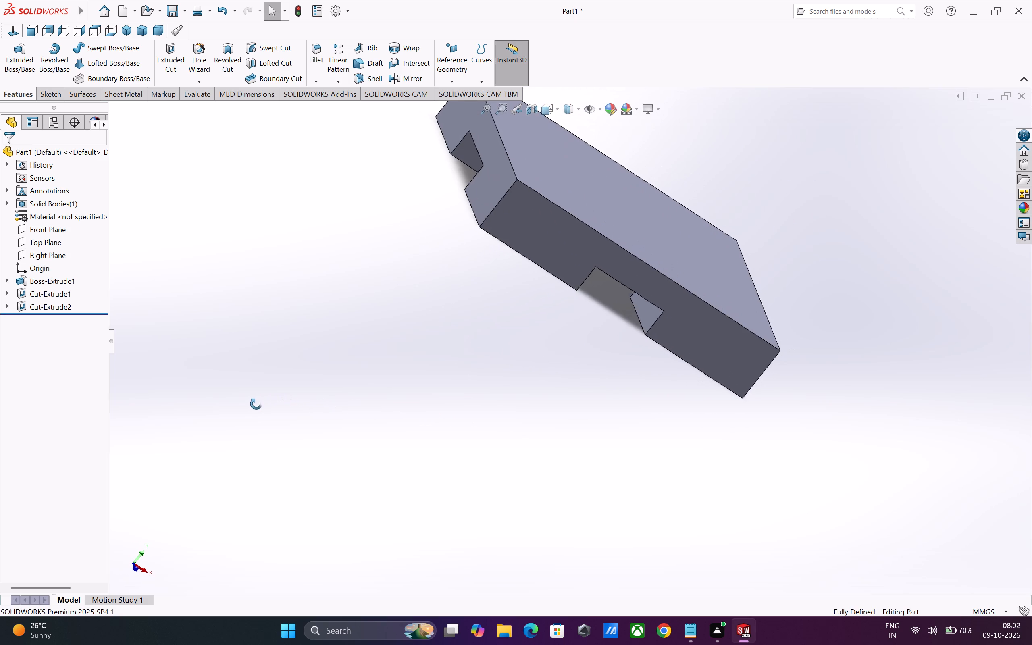
pyautogui.moveTo(256, 404); pyautogui.dragTo(254, 405, button='middle')
pyautogui.moveTo(651, 512); pyautogui.dragTo(566, 488, button='middle')
pyautogui.scroll(3, 565, 488)
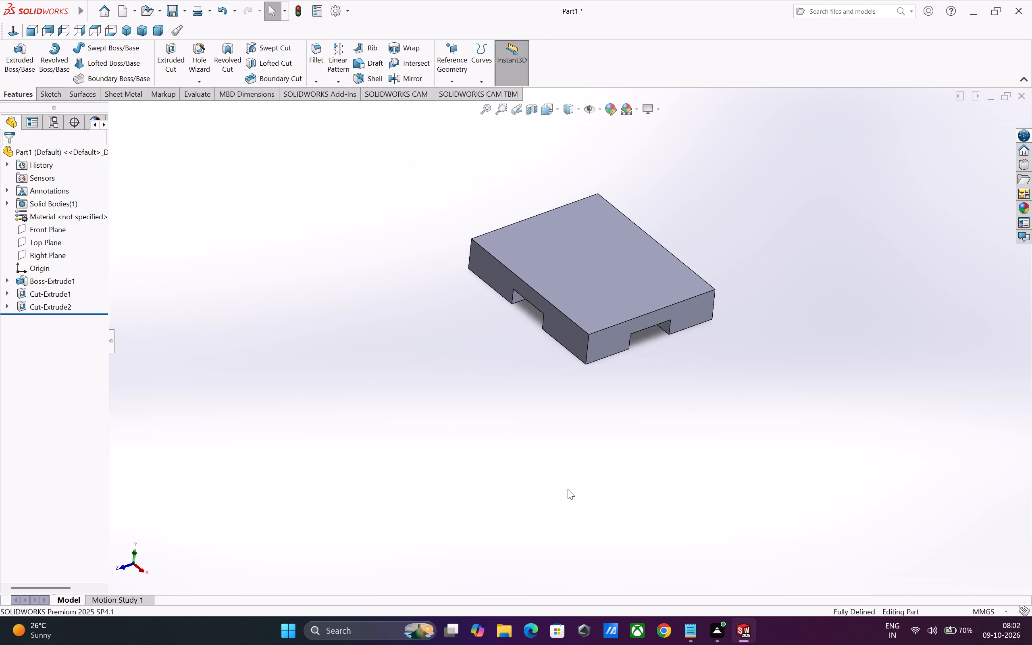
pyautogui.scroll(1, 568, 489)
pyautogui.scroll(-1, 413, 386)
pyautogui.scroll(2, 551, 517)
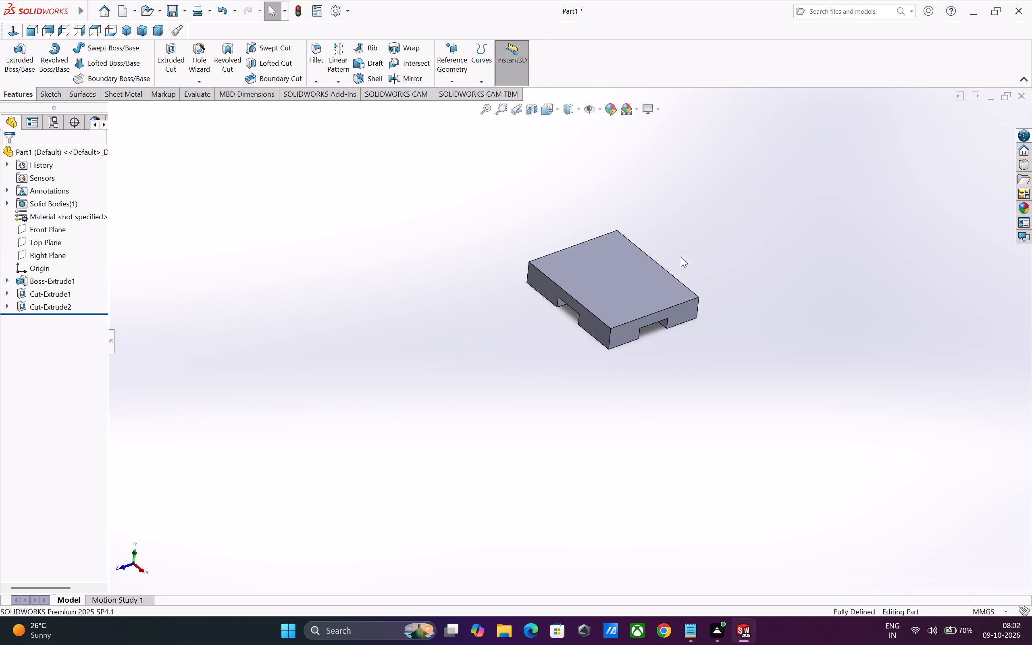
pyautogui.scroll(-1, 664, 254)
pyautogui.scroll(-1, 627, 304)
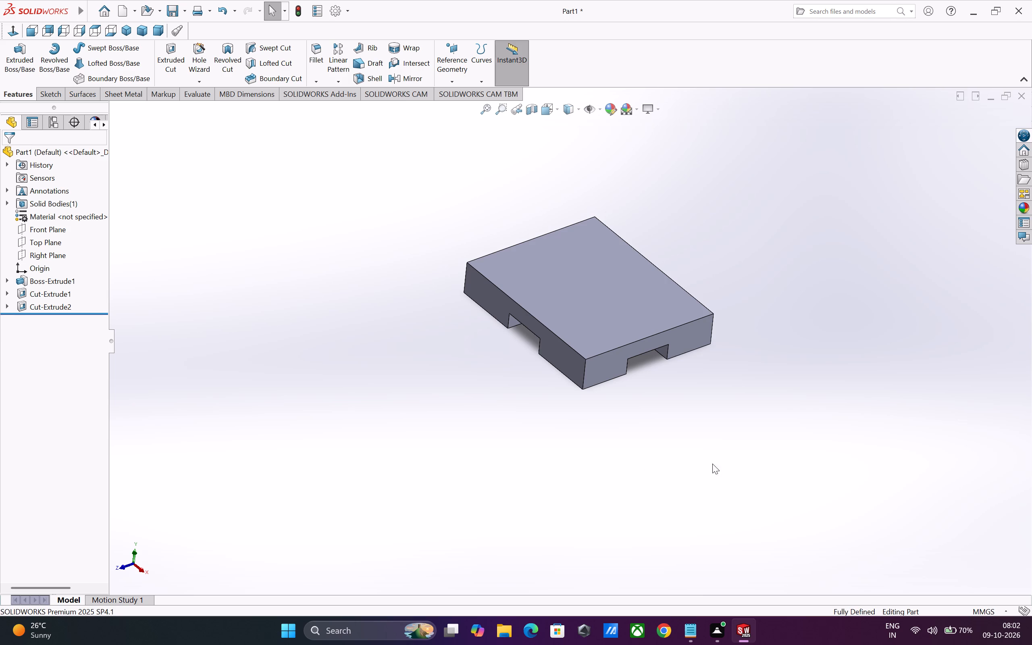
pyautogui.moveTo(751, 486); pyautogui.dragTo(760, 481, button='middle')
pyautogui.moveTo(760, 481); pyautogui.dragTo(798, 435, button='middle')
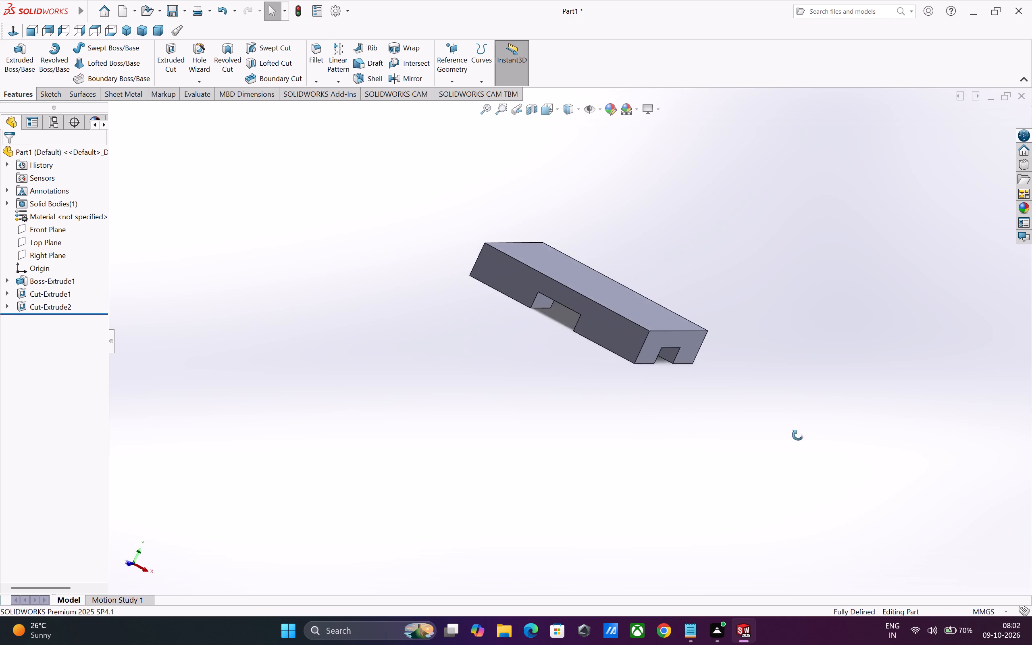
pyautogui.moveTo(798, 435); pyautogui.dragTo(739, 427, button='middle')
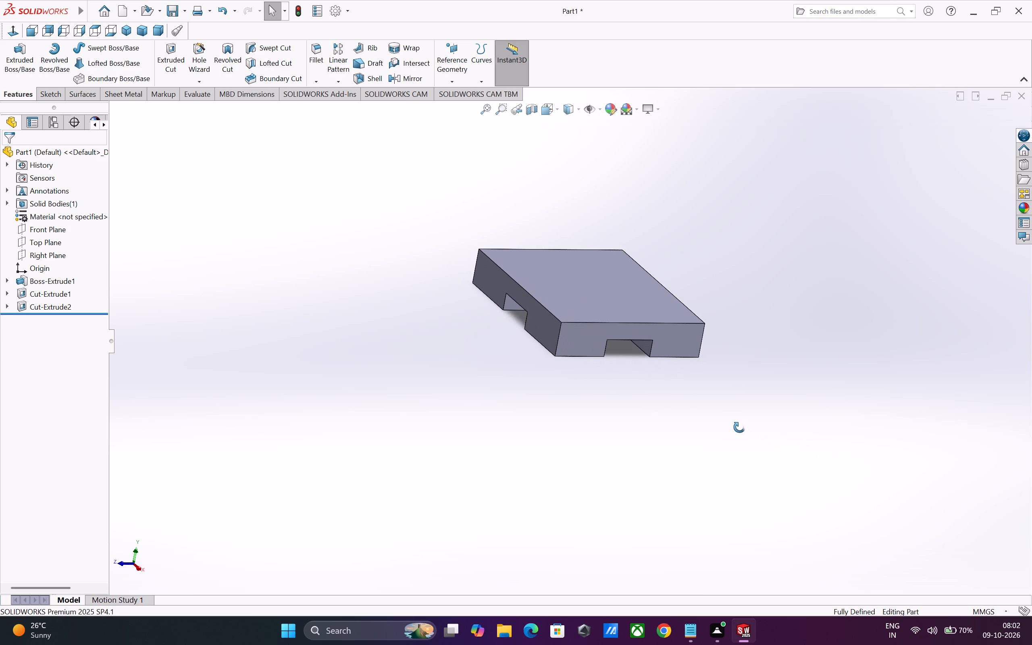
pyautogui.moveTo(739, 427); pyautogui.dragTo(714, 420, button='middle')
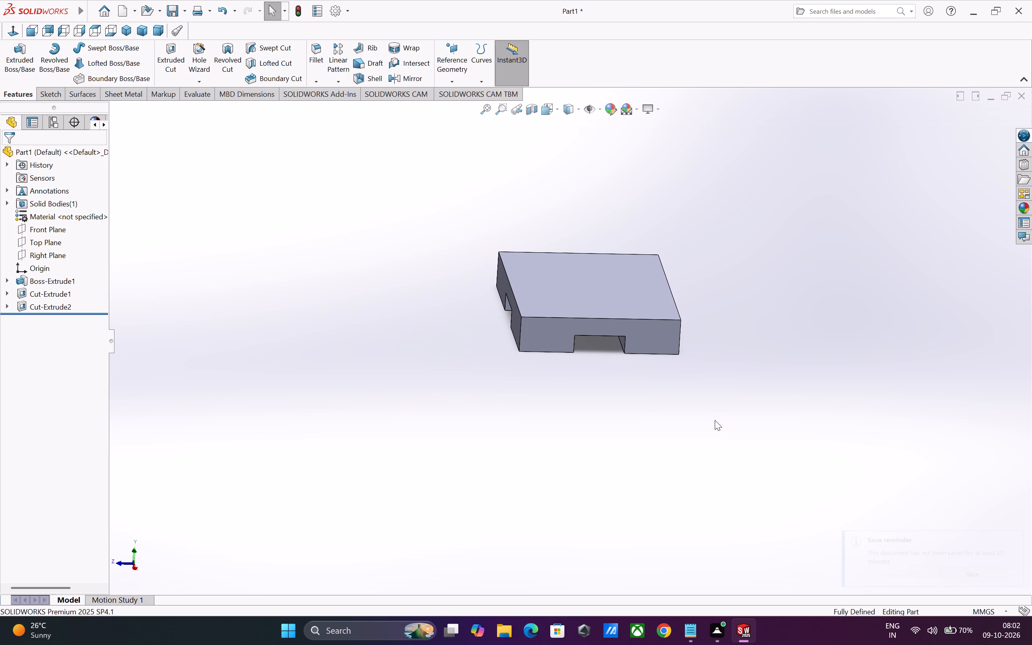
# On the newly slotted end face, sketch a vertical line about 53 mm long upward from the top edge's midpoint.
pyautogui.click(551, 339)
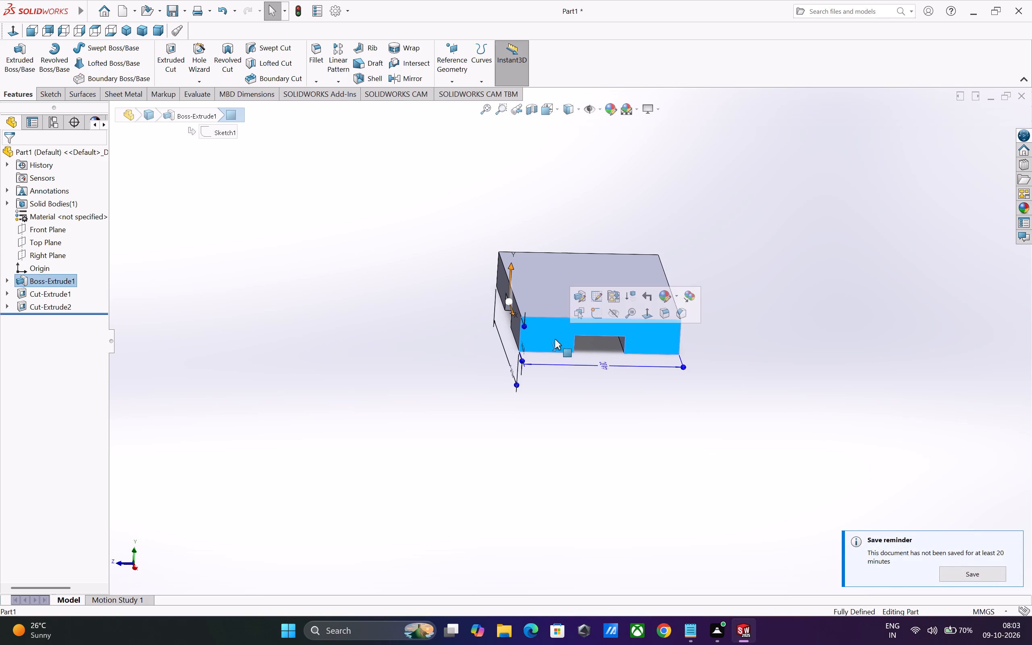
pyautogui.click(592, 314)
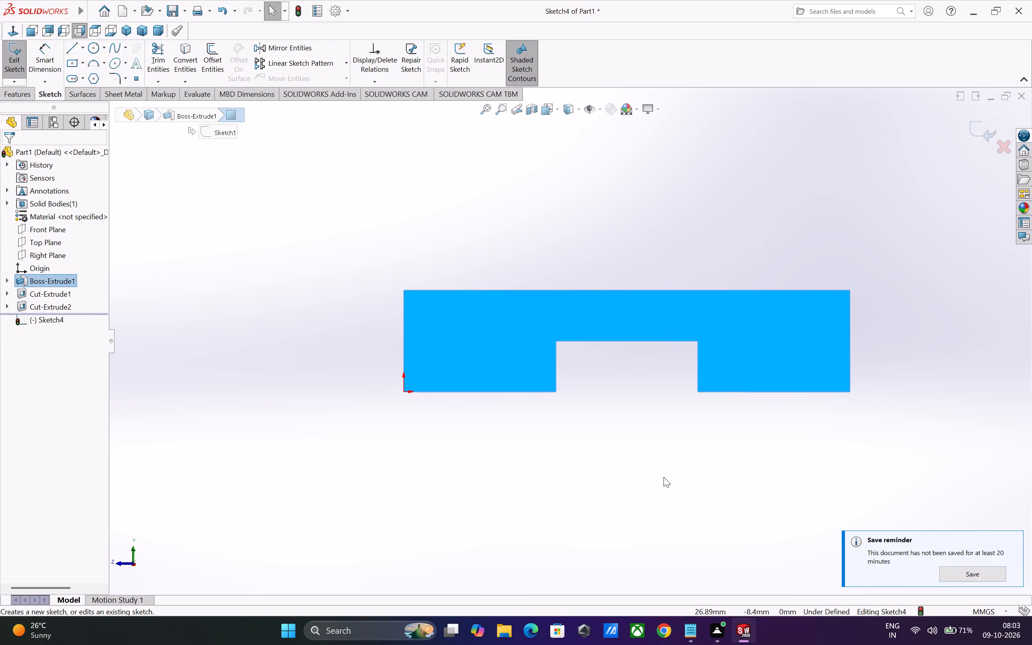
pyautogui.scroll(1, 633, 481)
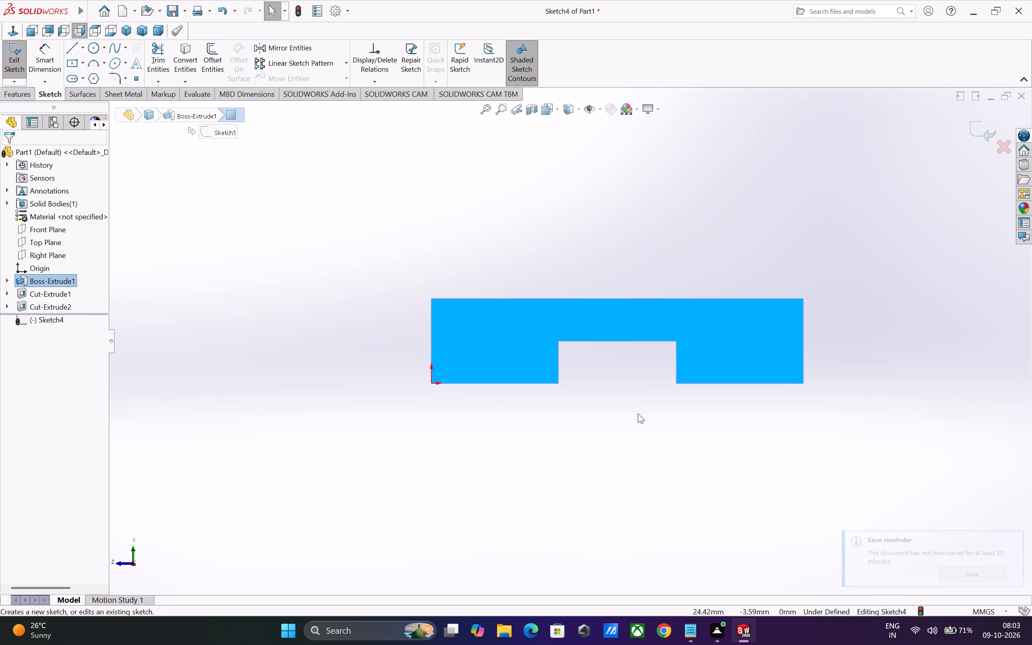
pyautogui.scroll(3, 628, 433)
pyautogui.scroll(-1, 551, 245)
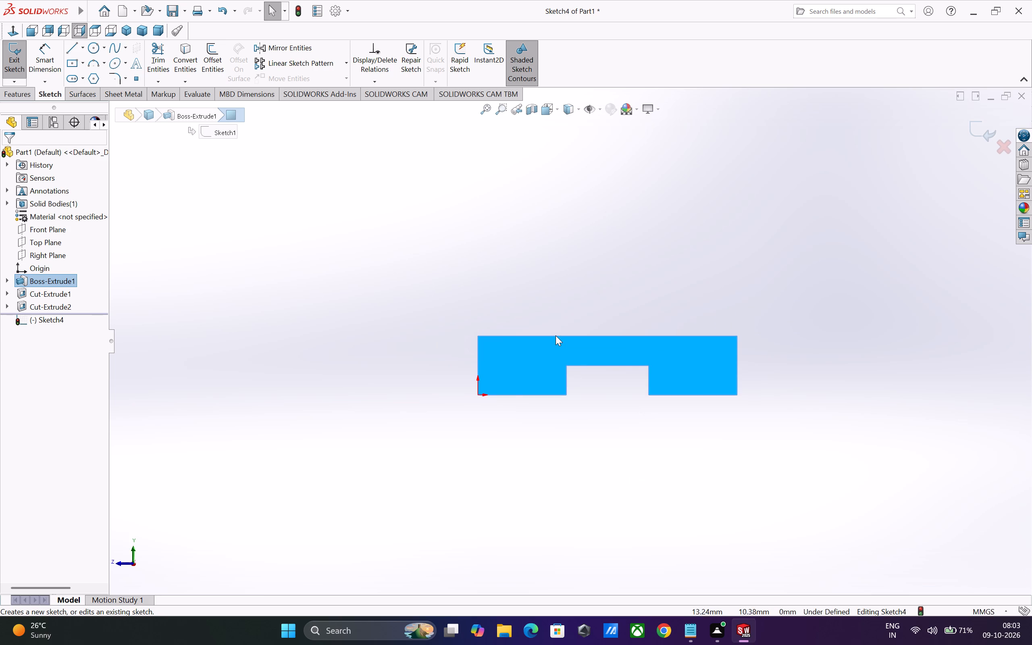
pyautogui.scroll(2, 567, 472)
pyautogui.scroll(-3, 591, 195)
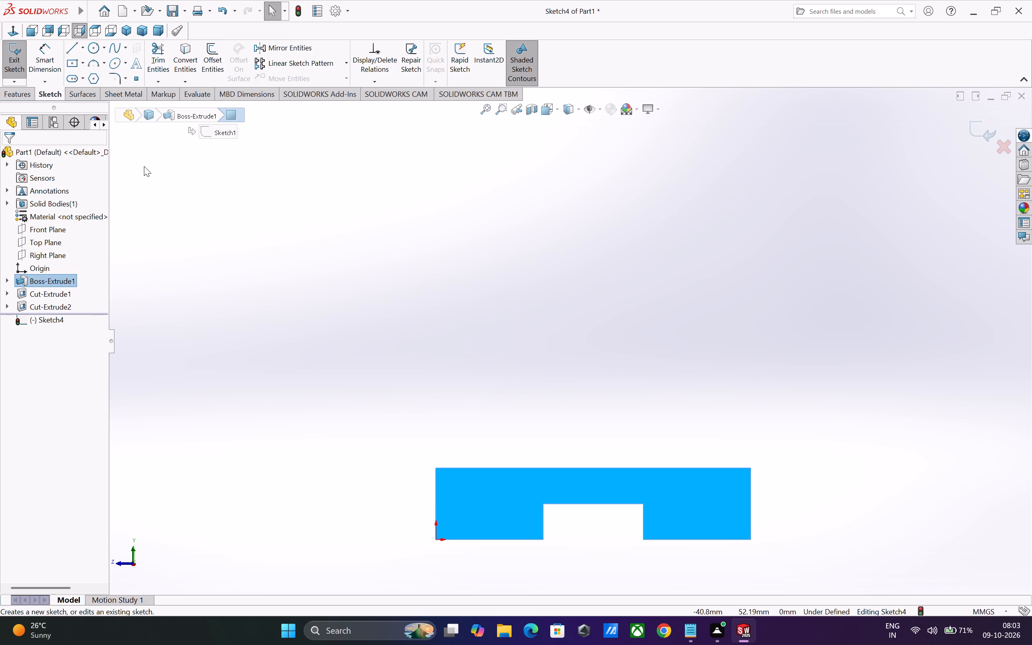
pyautogui.click(73, 46)
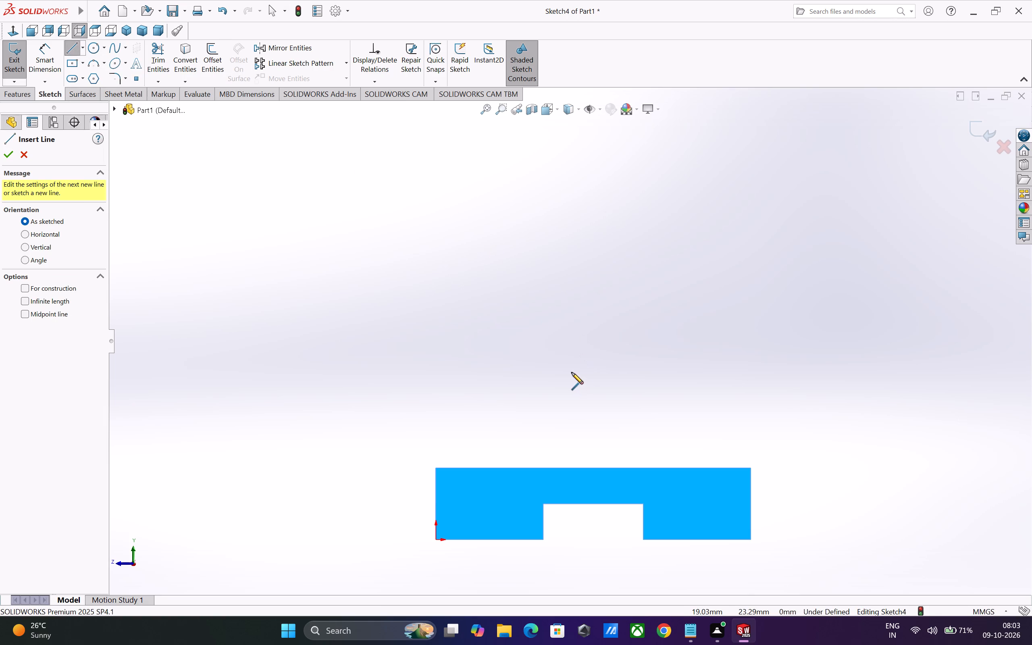
pyautogui.click(593, 468)
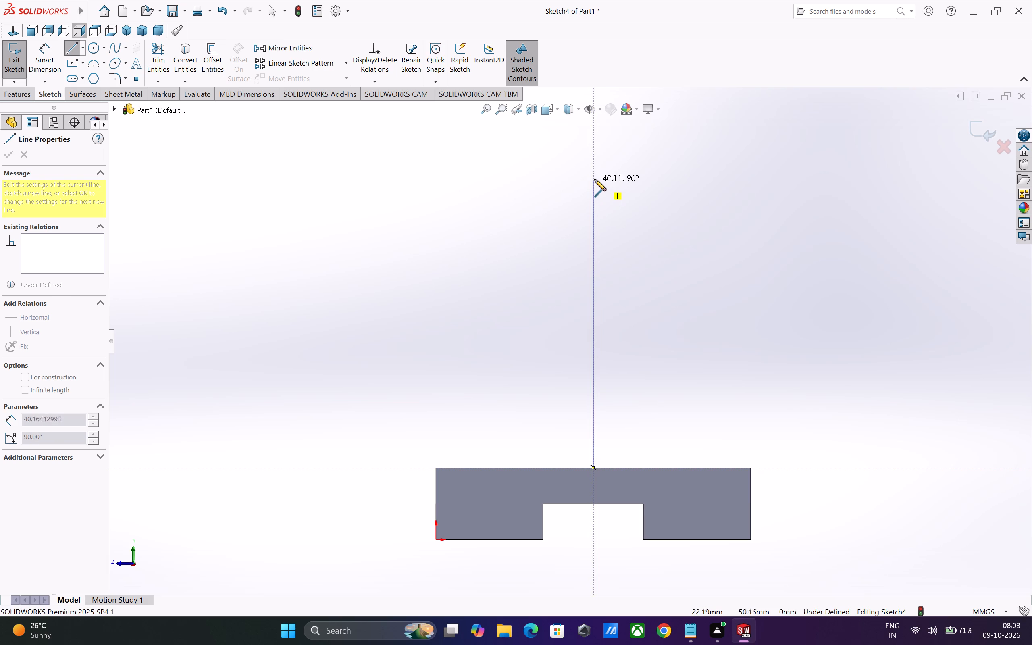
pyautogui.scroll(1, 591, 206)
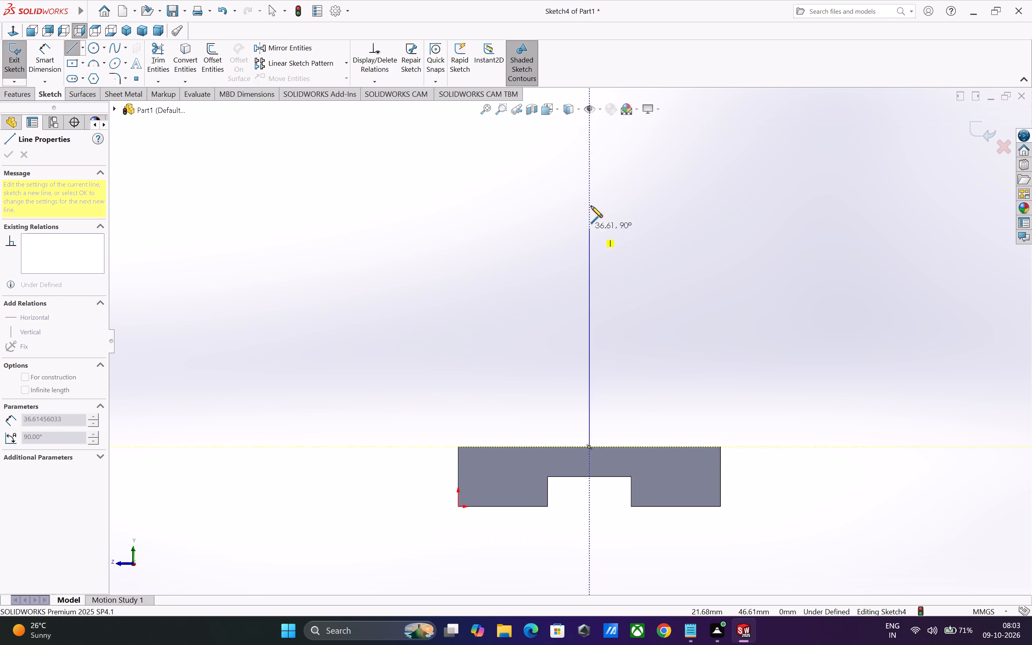
pyautogui.scroll(1, 591, 206)
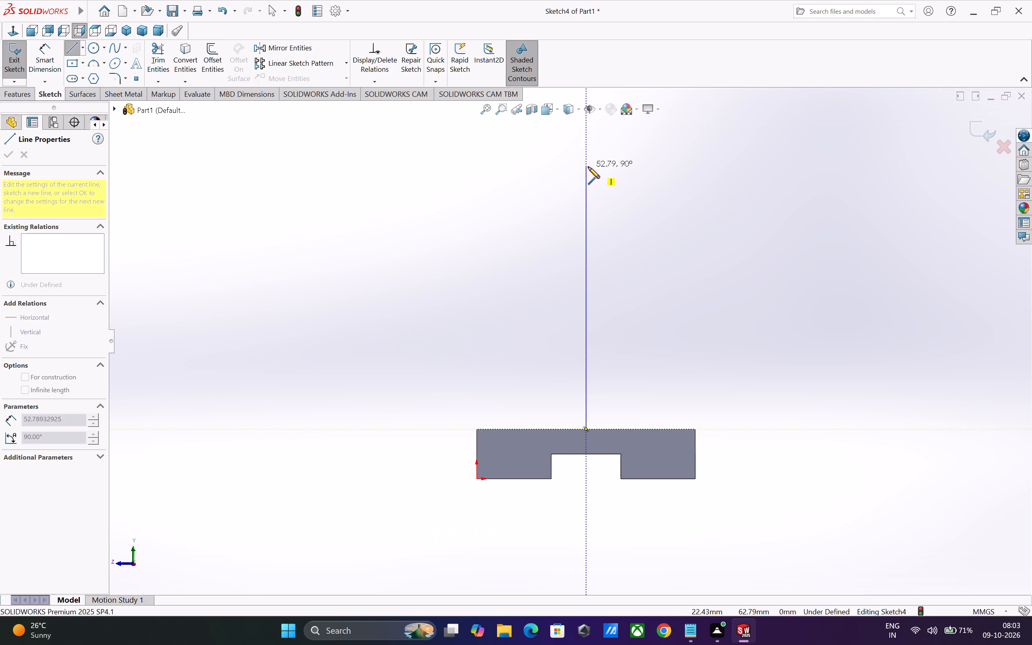
pyautogui.click(588, 167)
pyautogui.press('Escape')
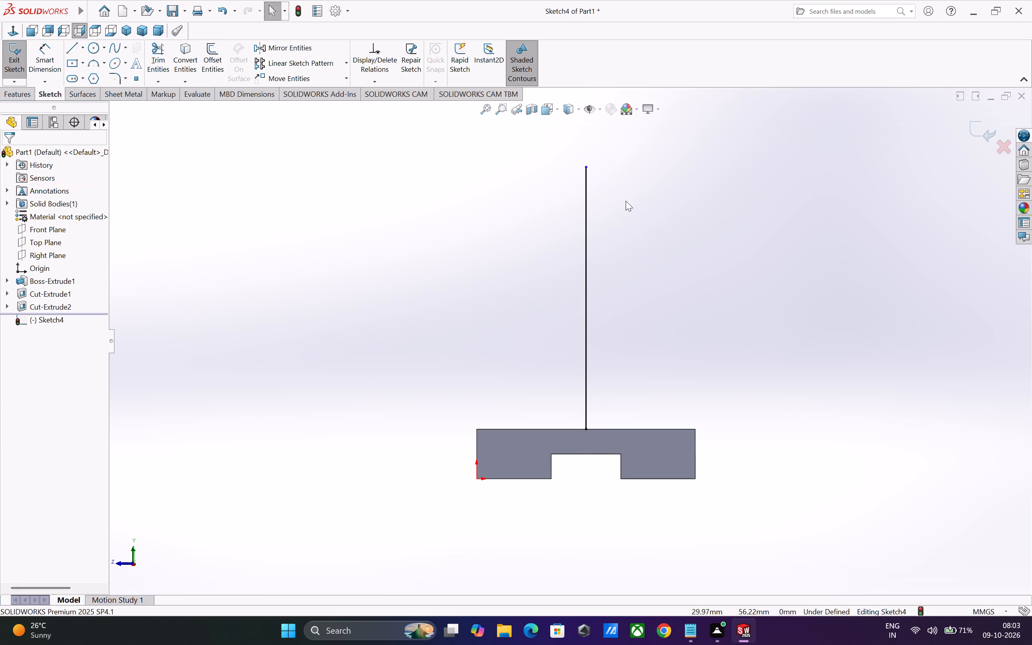
pyautogui.press('Escape')
# Offset the vertical line 3.5 mm in one direction only, towards the origin side, with its dimension added.
pyautogui.click(210, 59)
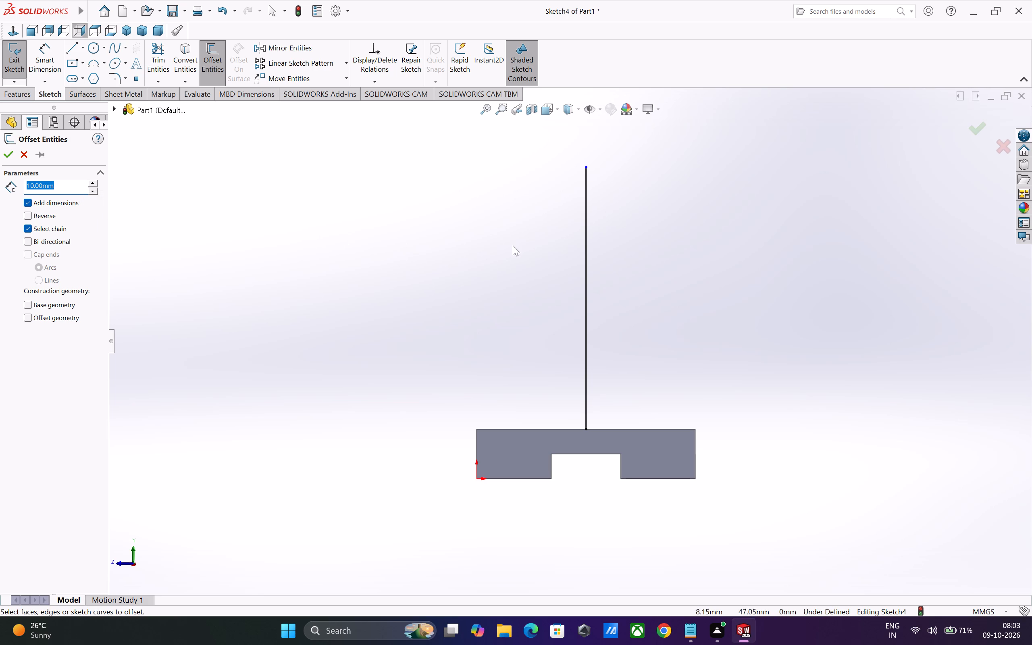
pyautogui.press('3')
pyautogui.press('.')
pyautogui.press('5')
pyautogui.press('Return')
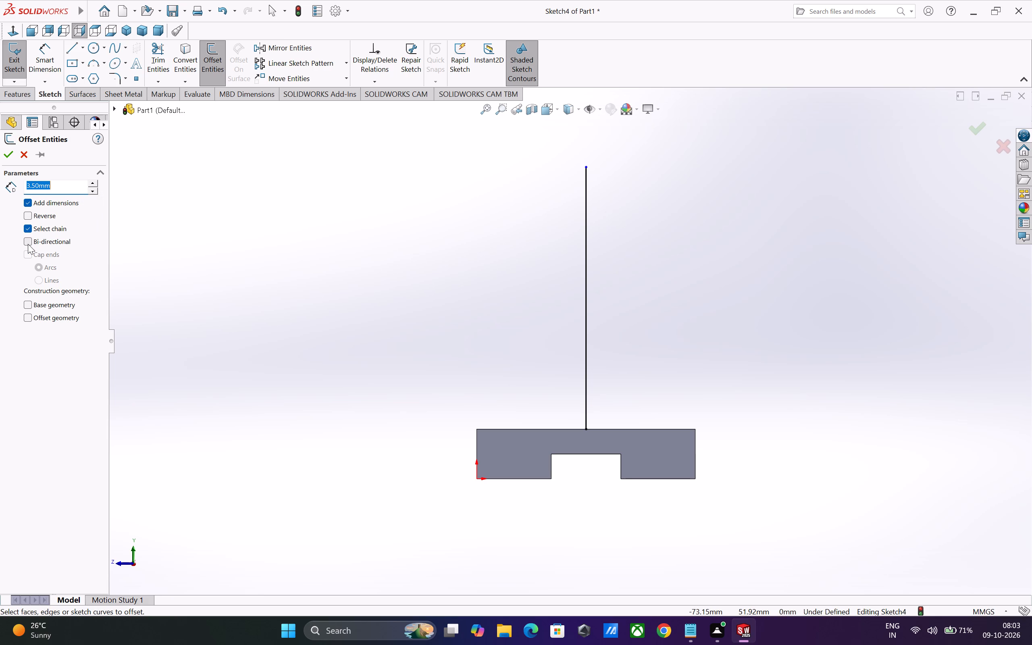
pyautogui.click(28, 241)
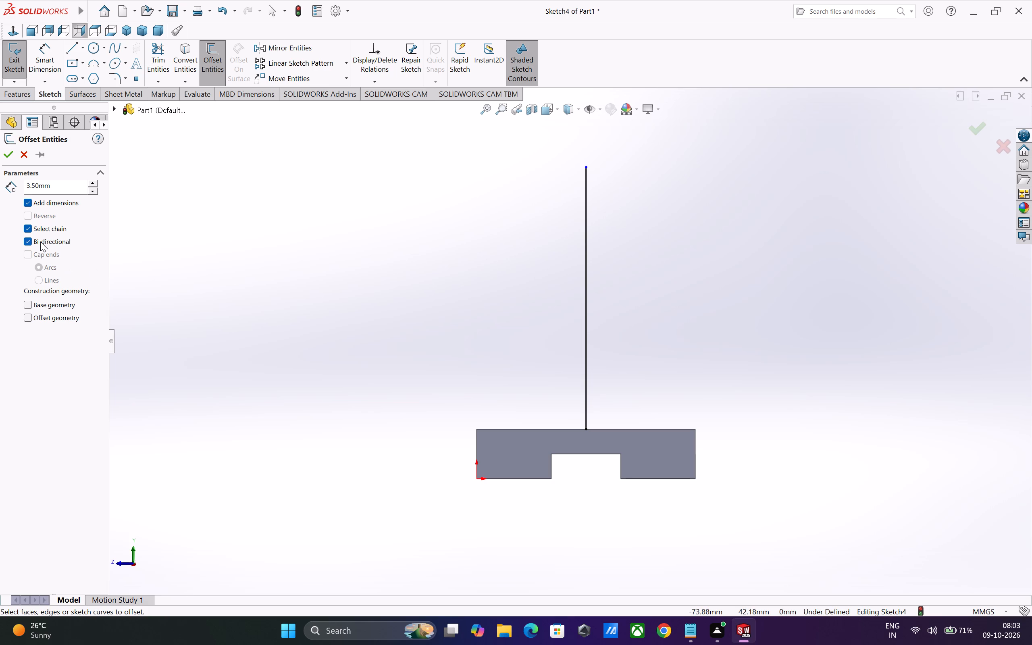
pyautogui.click(29, 241)
pyautogui.click(585, 248)
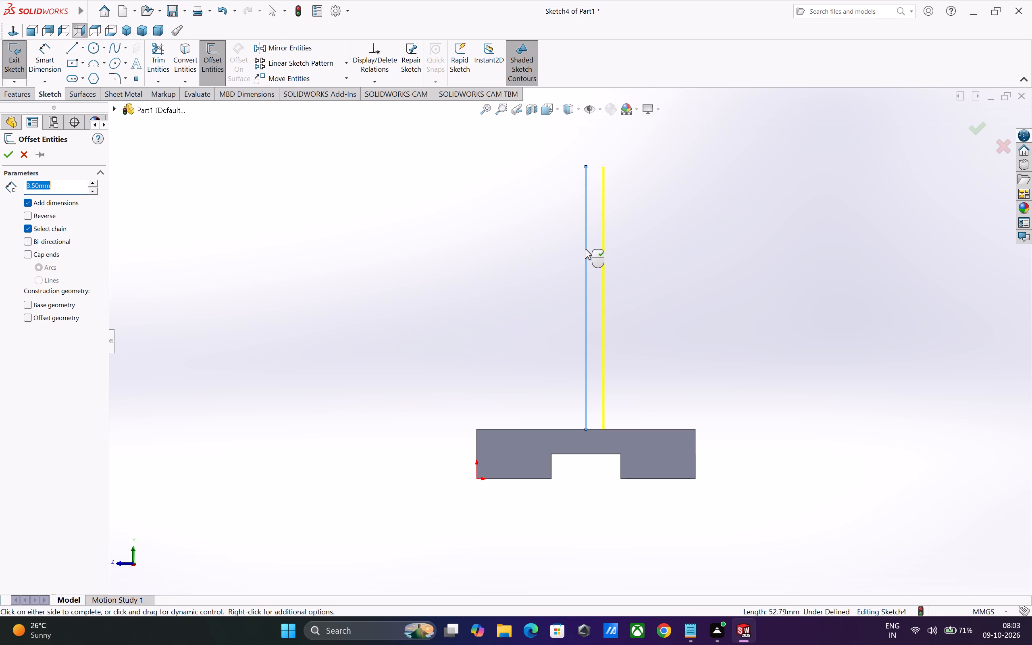
pyautogui.click(575, 250)
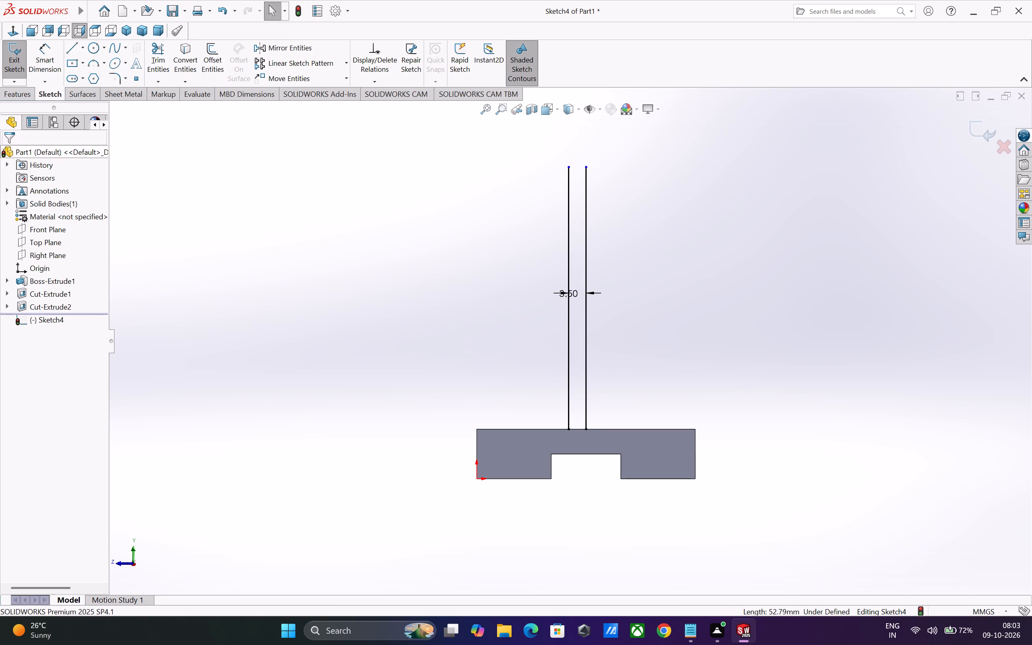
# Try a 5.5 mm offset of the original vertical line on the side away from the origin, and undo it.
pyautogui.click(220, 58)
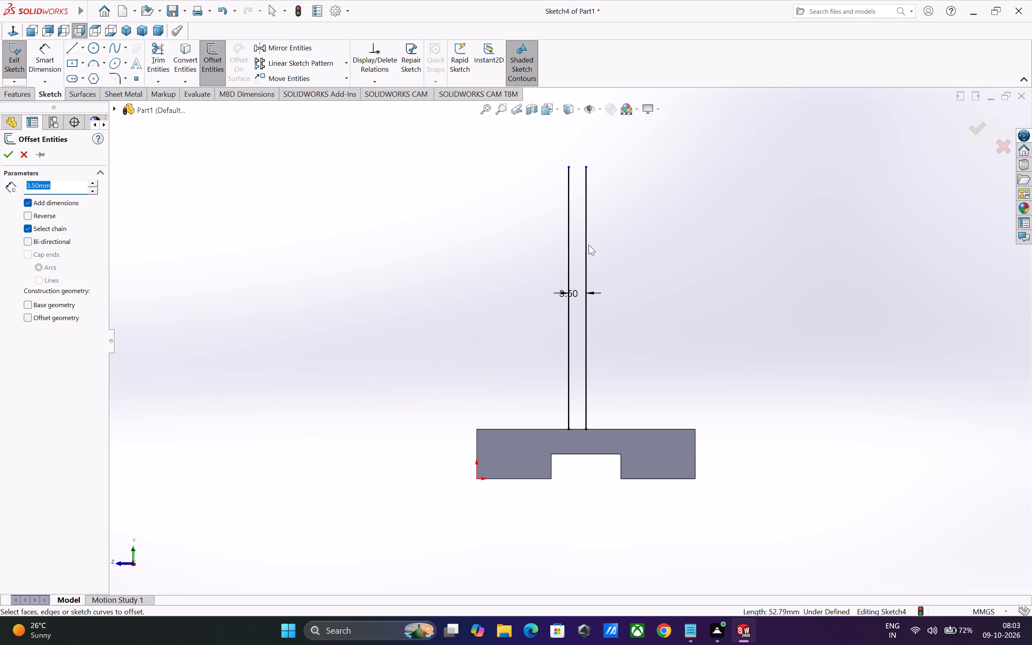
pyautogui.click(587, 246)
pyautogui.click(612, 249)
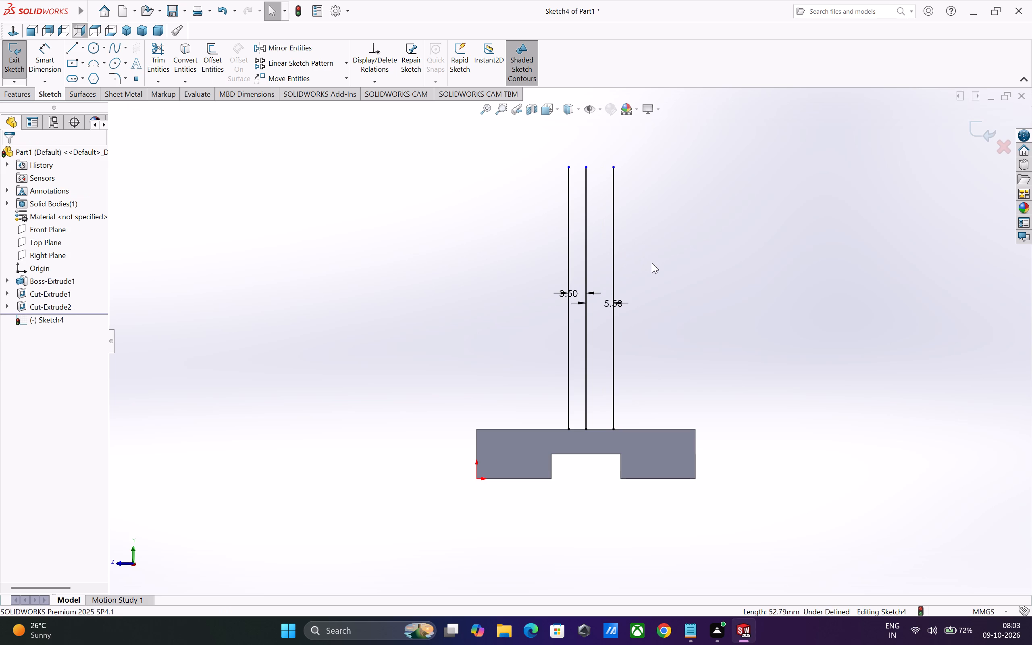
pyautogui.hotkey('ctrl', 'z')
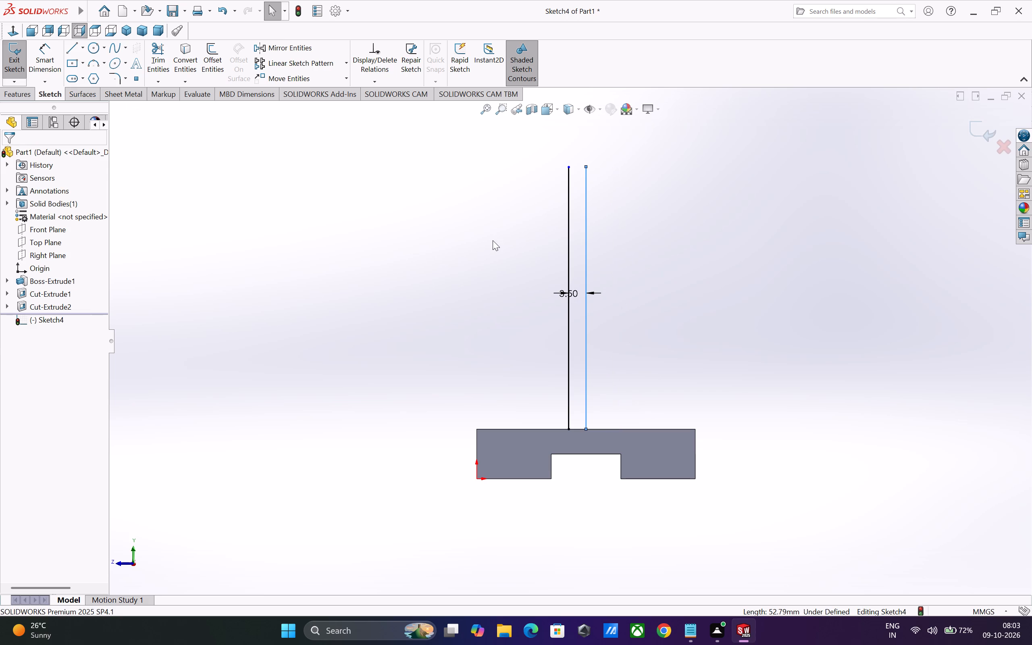
# Offset the original vertical line 3.5 mm to the side away from the origin, with its dimension added.
pyautogui.click(212, 66)
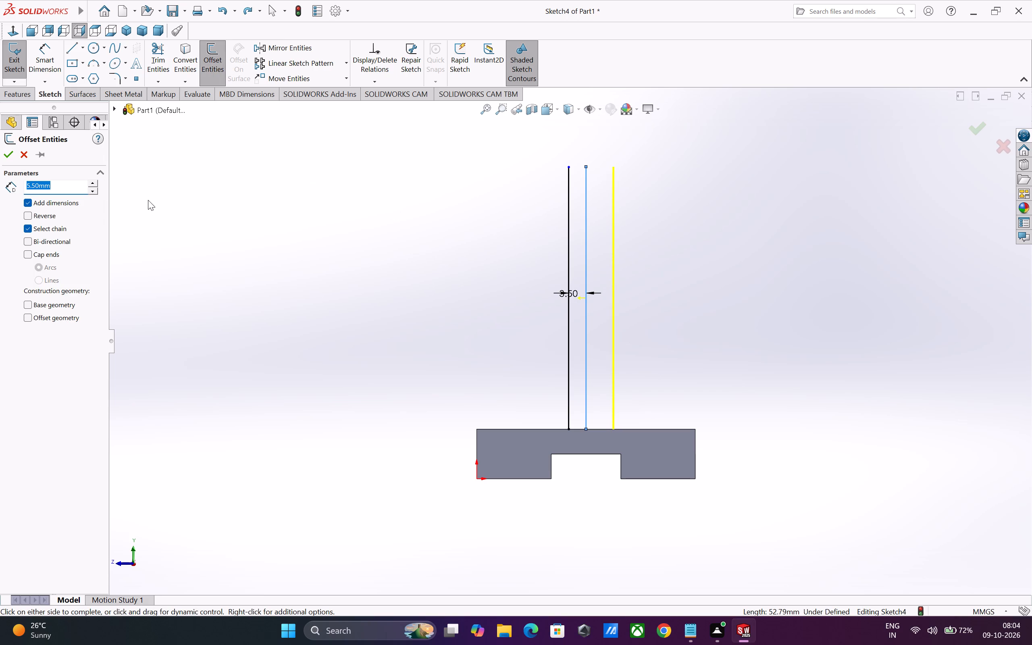
pyautogui.press('3')
pyautogui.write('.5')
pyautogui.press('Return')
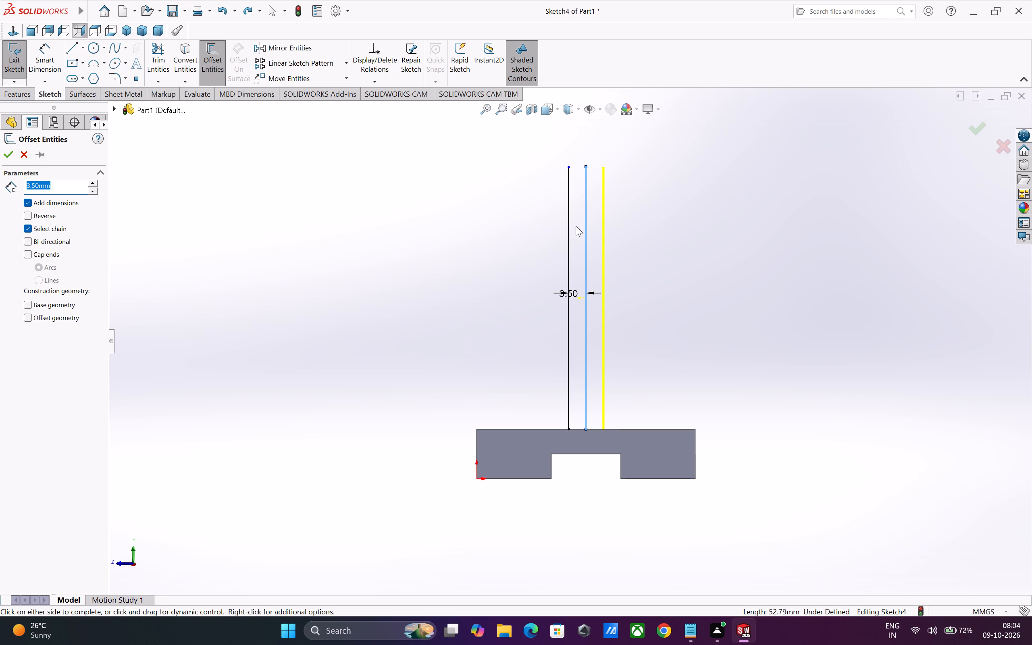
pyautogui.click(630, 231)
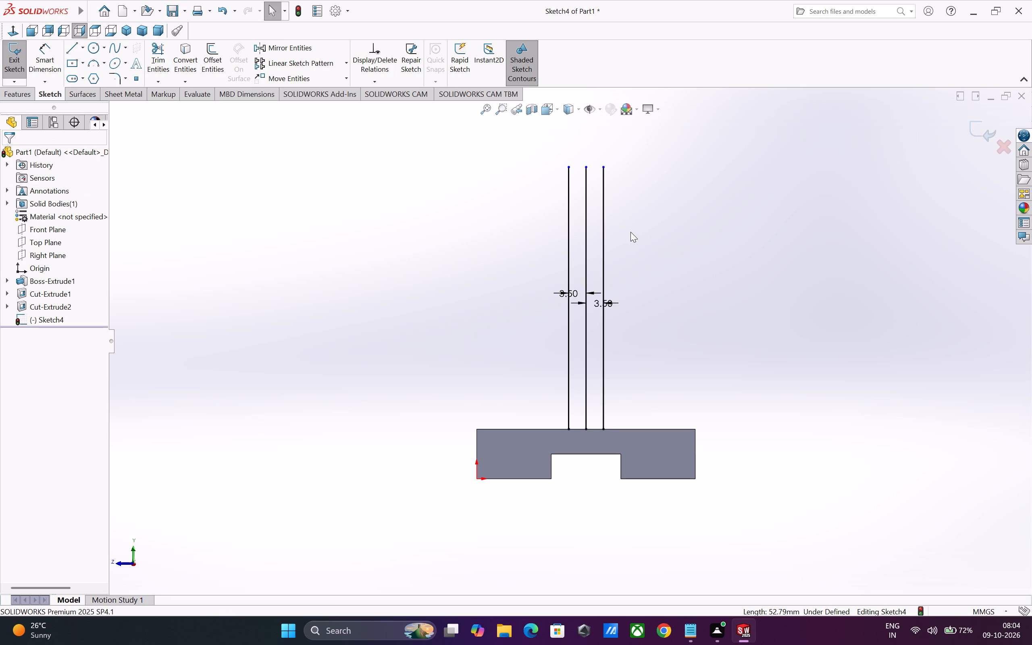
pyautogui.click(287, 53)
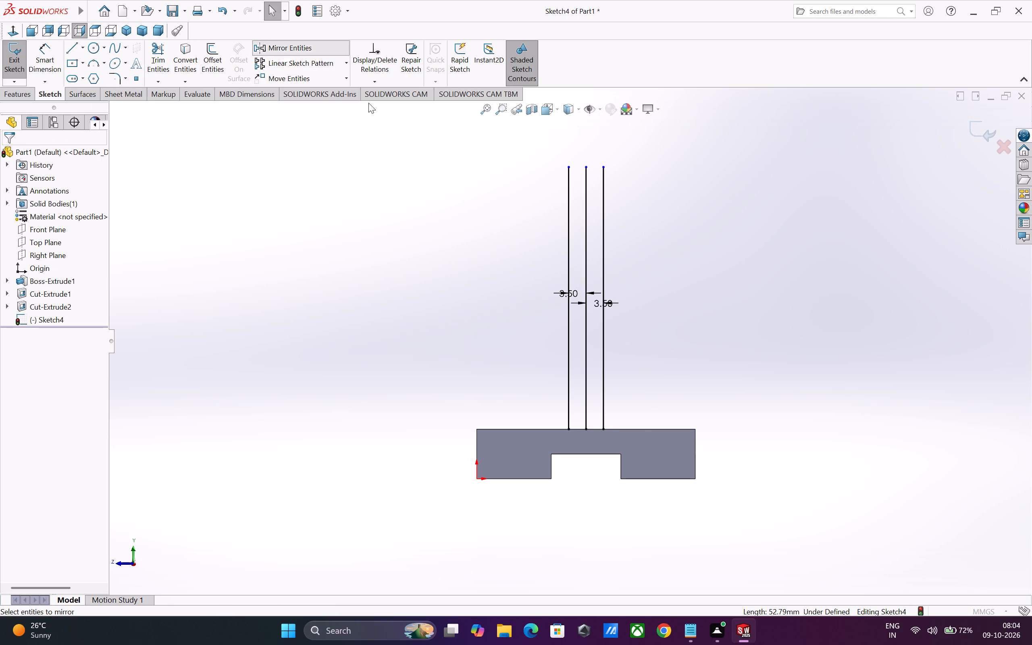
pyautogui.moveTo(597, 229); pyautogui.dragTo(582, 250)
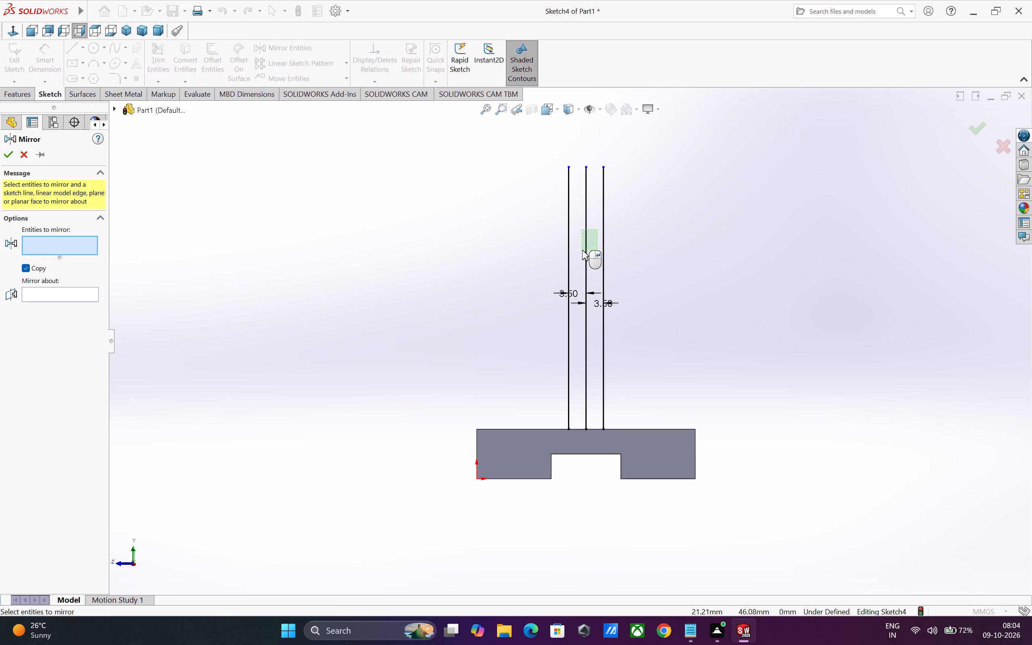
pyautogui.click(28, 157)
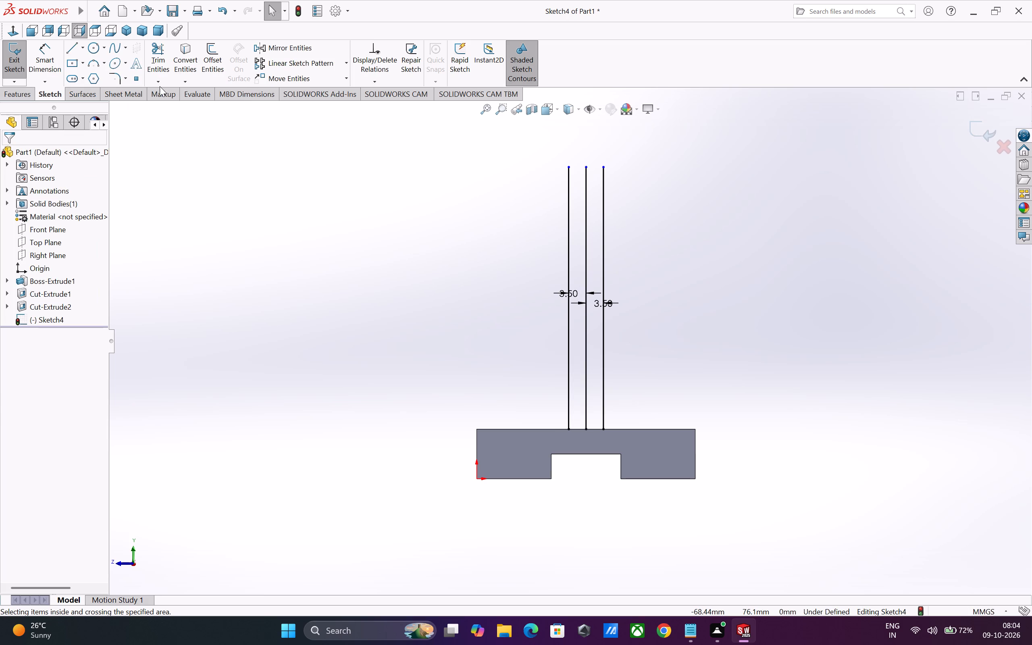
# Trim away the middle vertical line, leaving the two offset lines.
pyautogui.click(160, 77)
pyautogui.moveTo(578, 204); pyautogui.dragTo(591, 213)
pyautogui.click(154, 62)
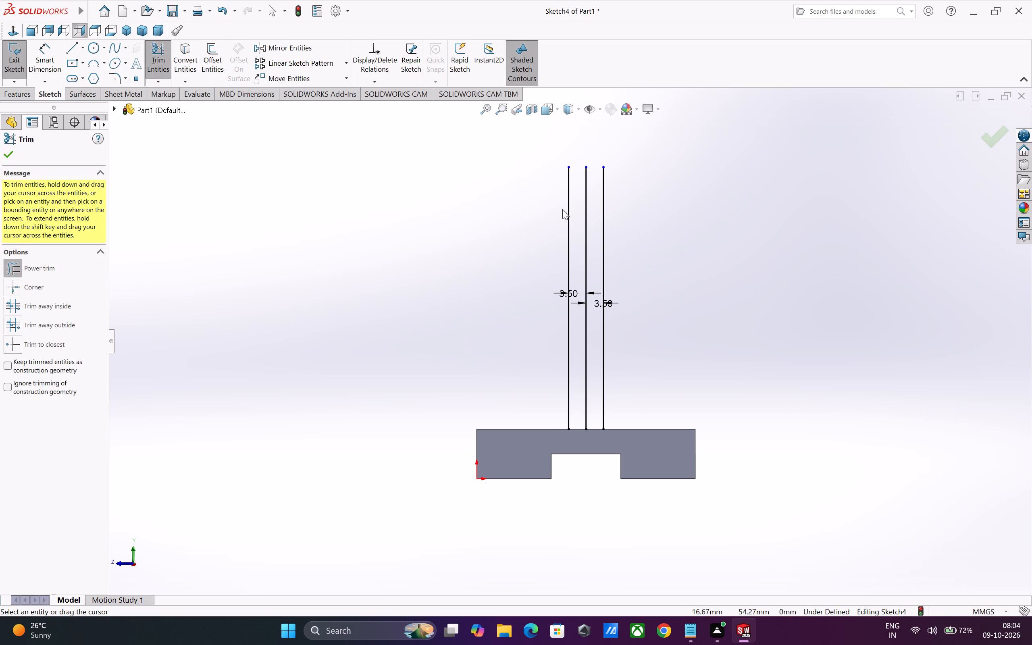
pyautogui.moveTo(577, 213); pyautogui.dragTo(590, 226)
pyautogui.press('Escape')
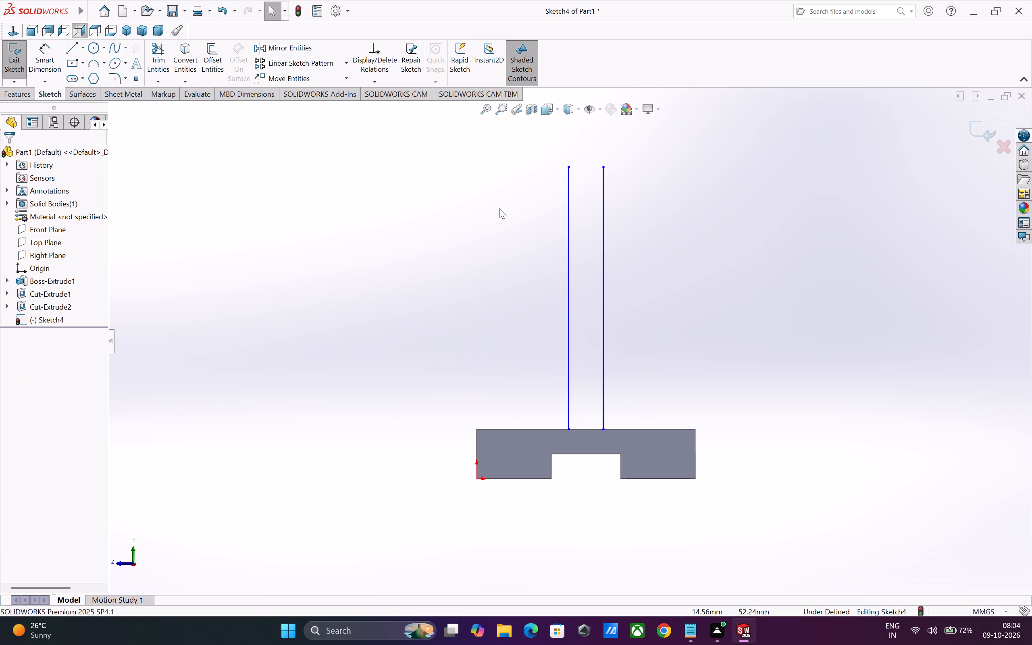
# Dimension the spacing between the two vertical lines at 7 mm.
pyautogui.click(42, 63)
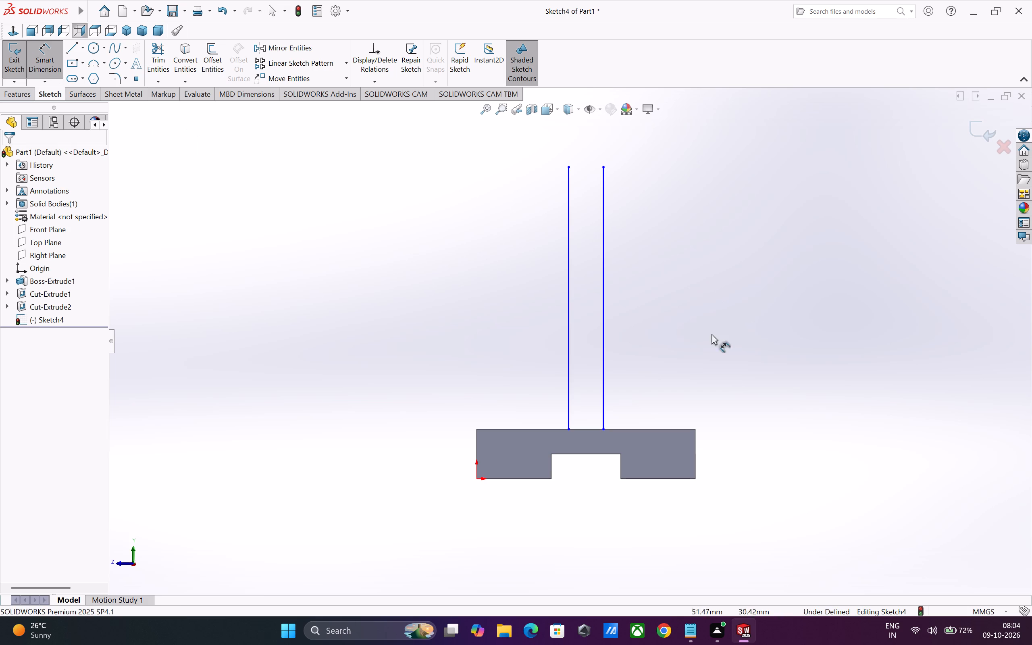
pyautogui.click(603, 323)
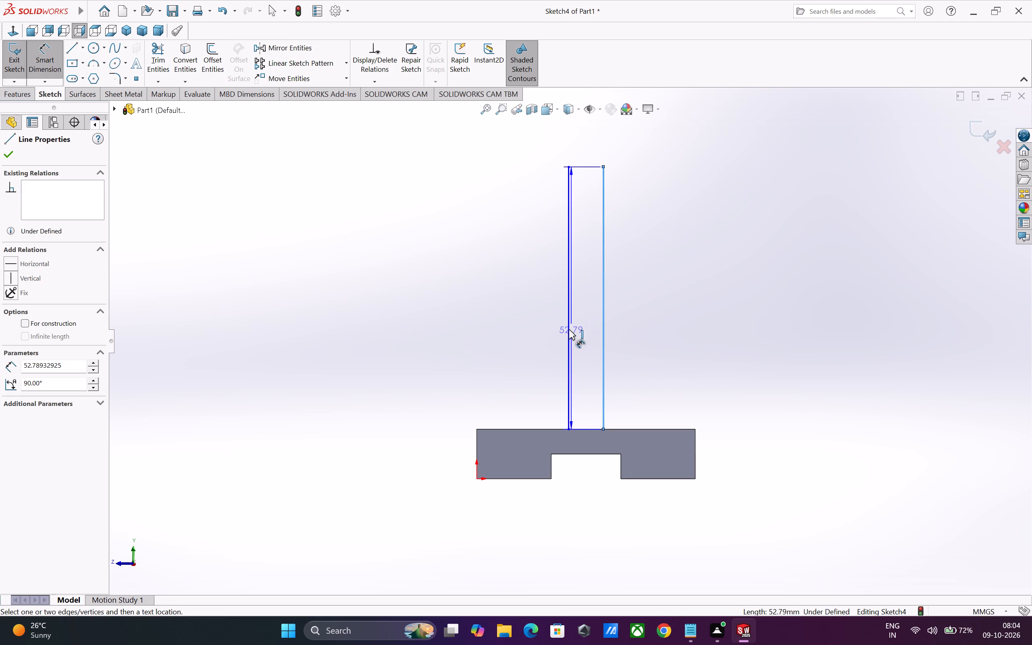
pyautogui.click(569, 329)
pyautogui.click(698, 338)
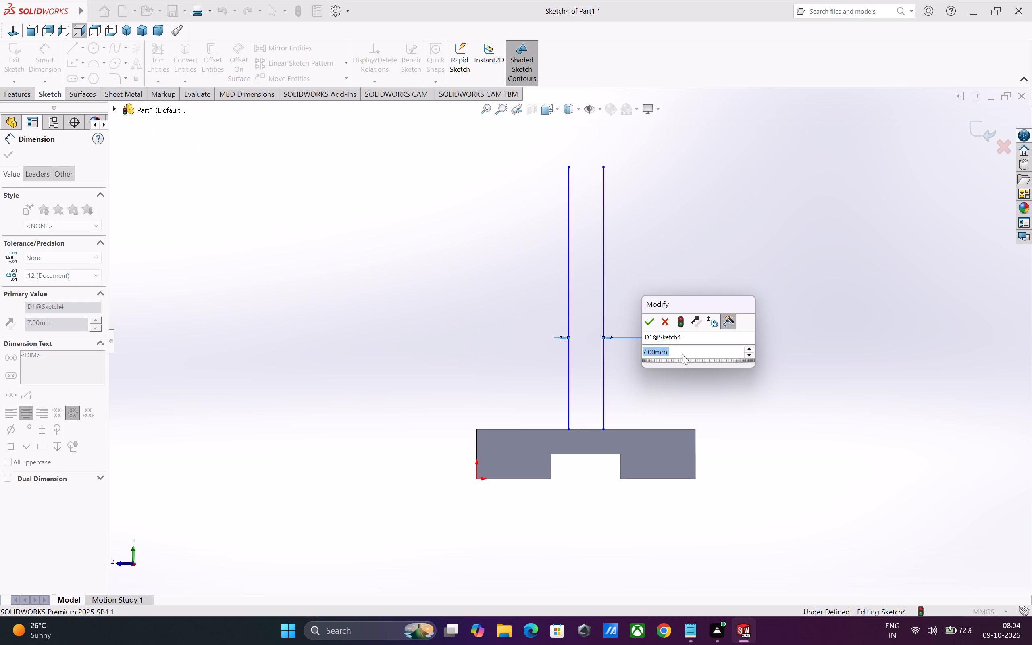
pyautogui.click(650, 325)
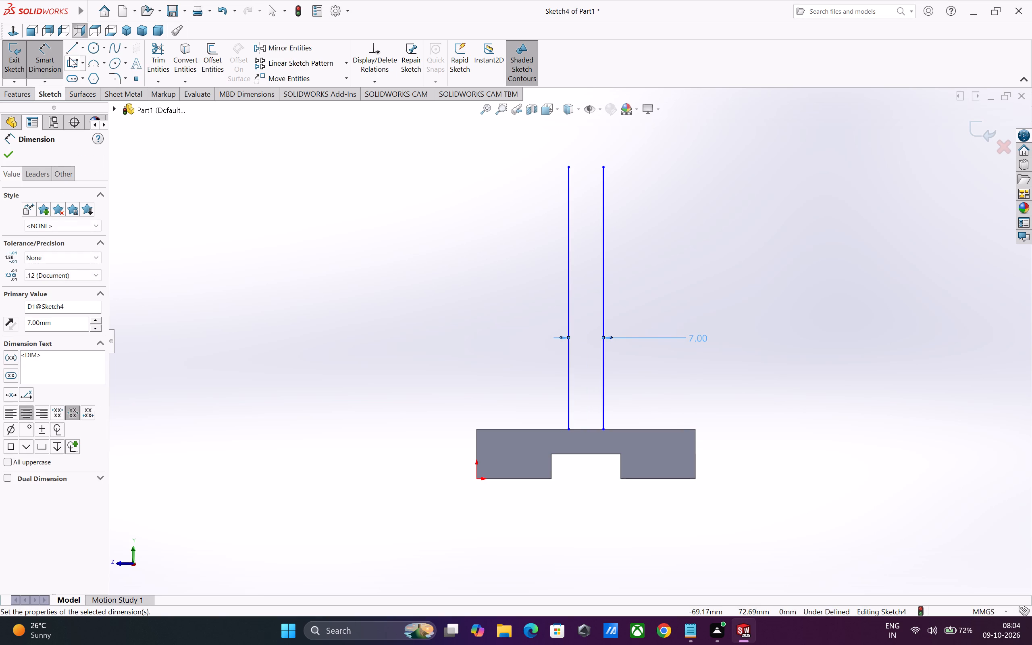
# Close the base of the upright with a horizontal line joining the lower ends of the two vertical lines.
pyautogui.click(70, 52)
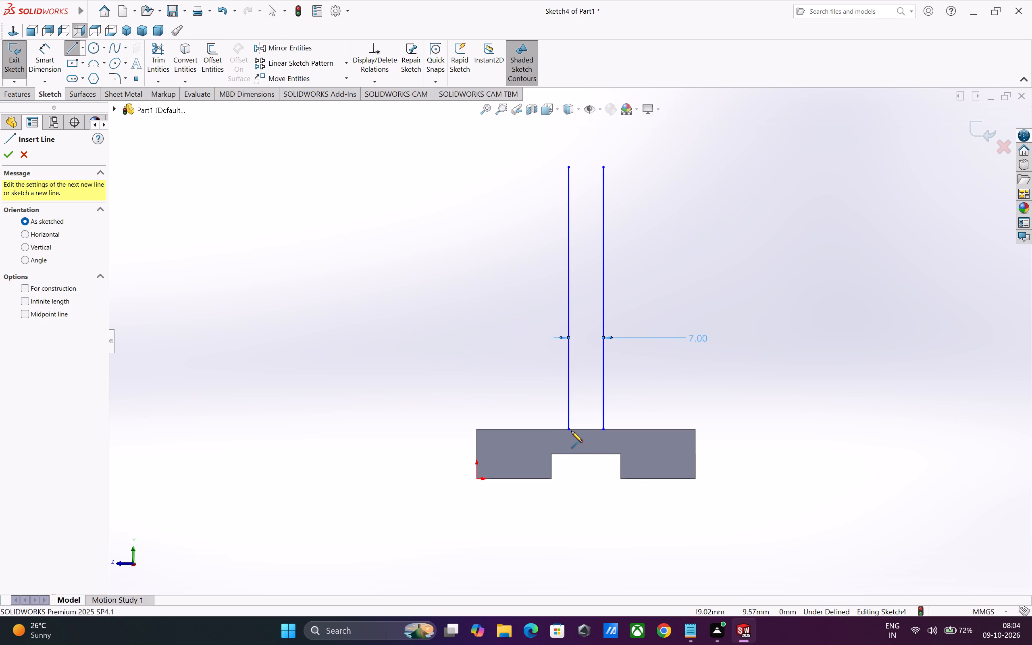
pyautogui.click(570, 429)
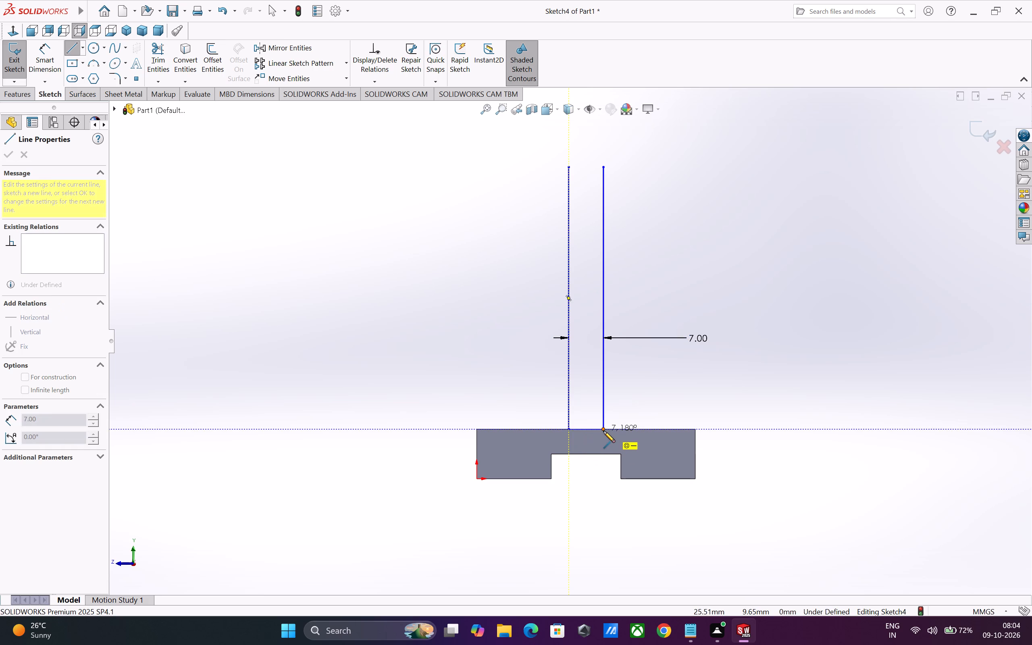
pyautogui.click(603, 429)
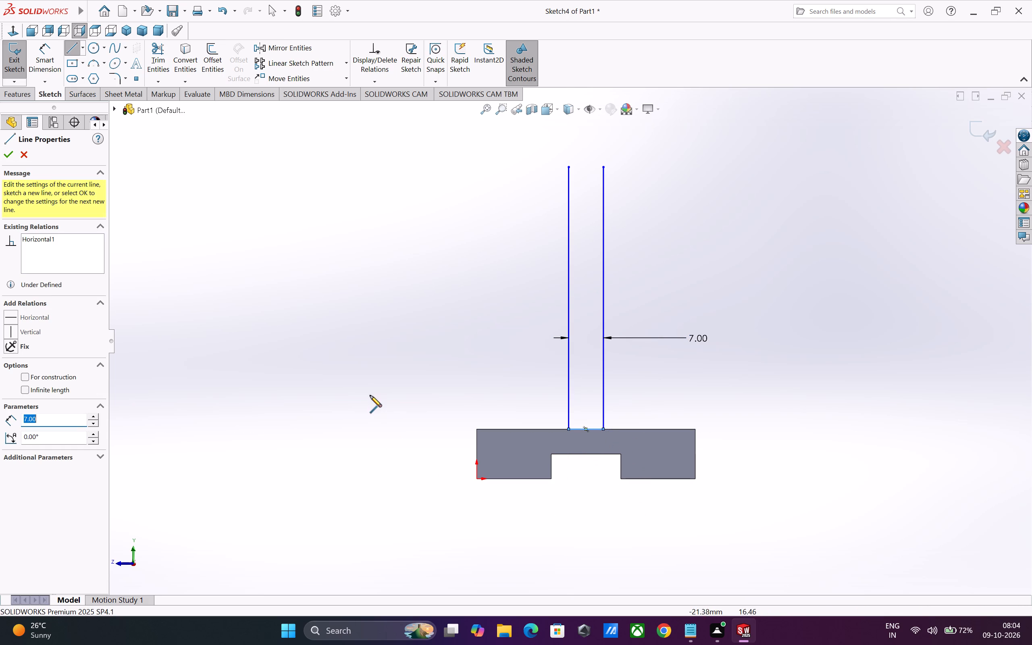
pyautogui.click(11, 155)
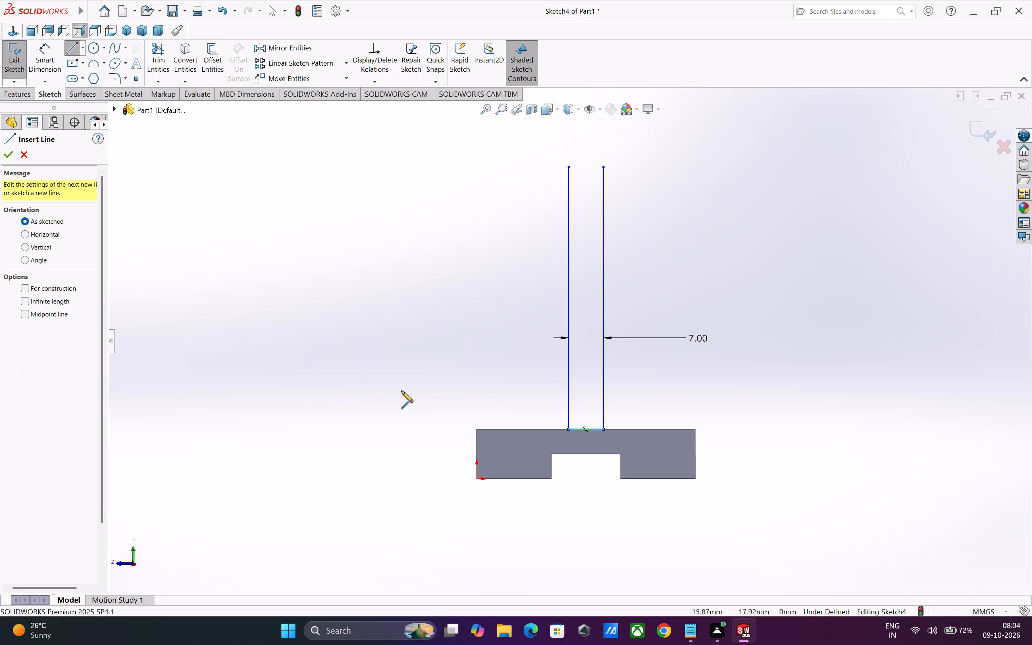
# Dimension both vertical lines of the upright to a length of 52 mm each.
pyautogui.scroll(2, 424, 406)
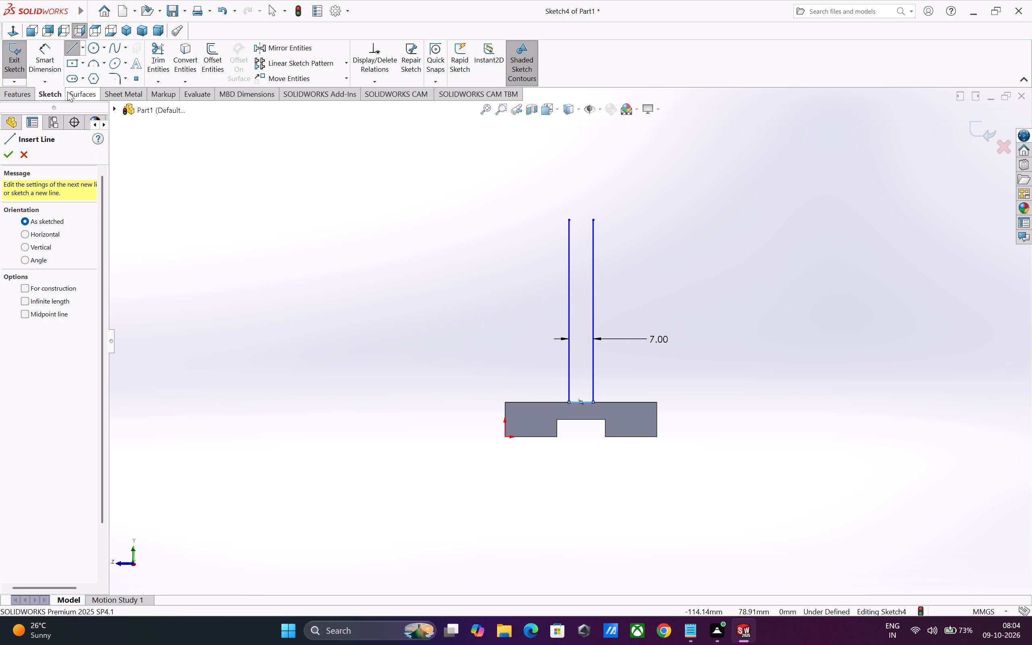
pyautogui.click(52, 76)
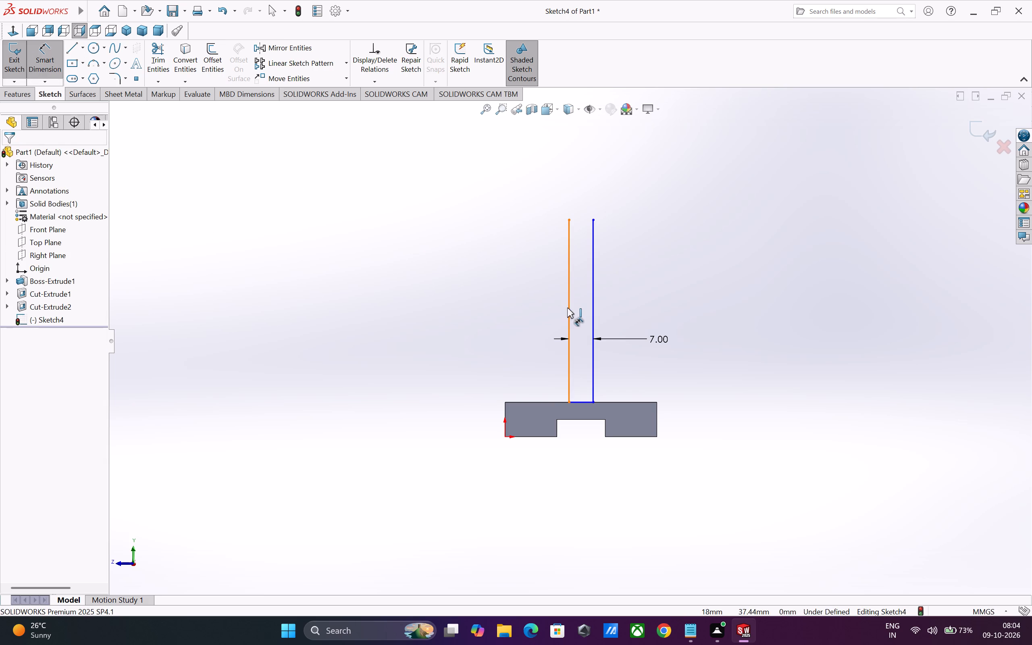
pyautogui.click(567, 308)
pyautogui.click(520, 320)
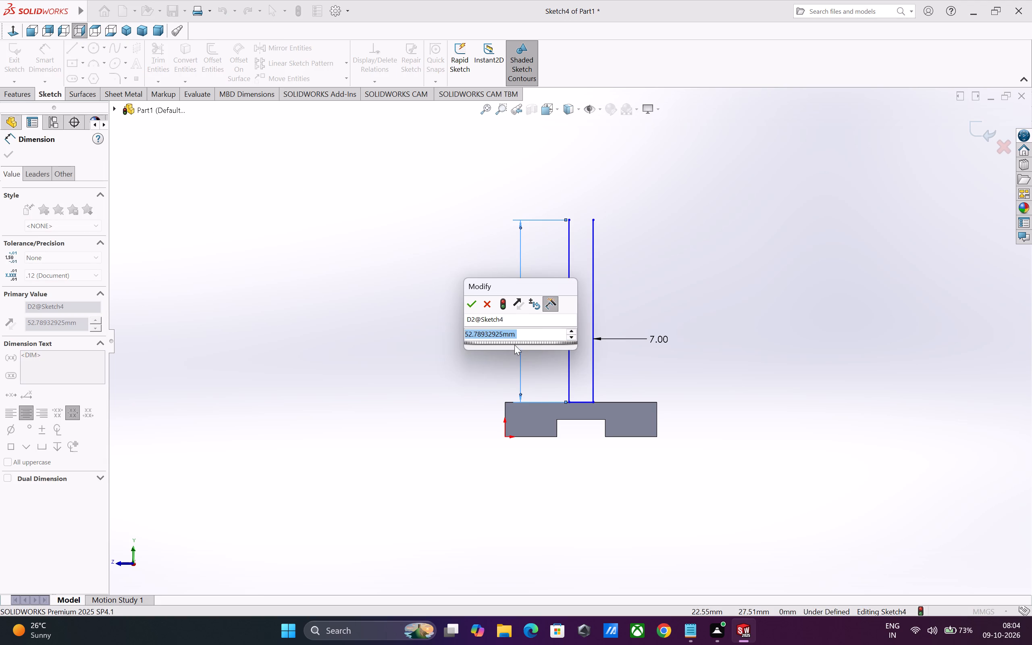
pyautogui.press('5')
pyautogui.press('2')
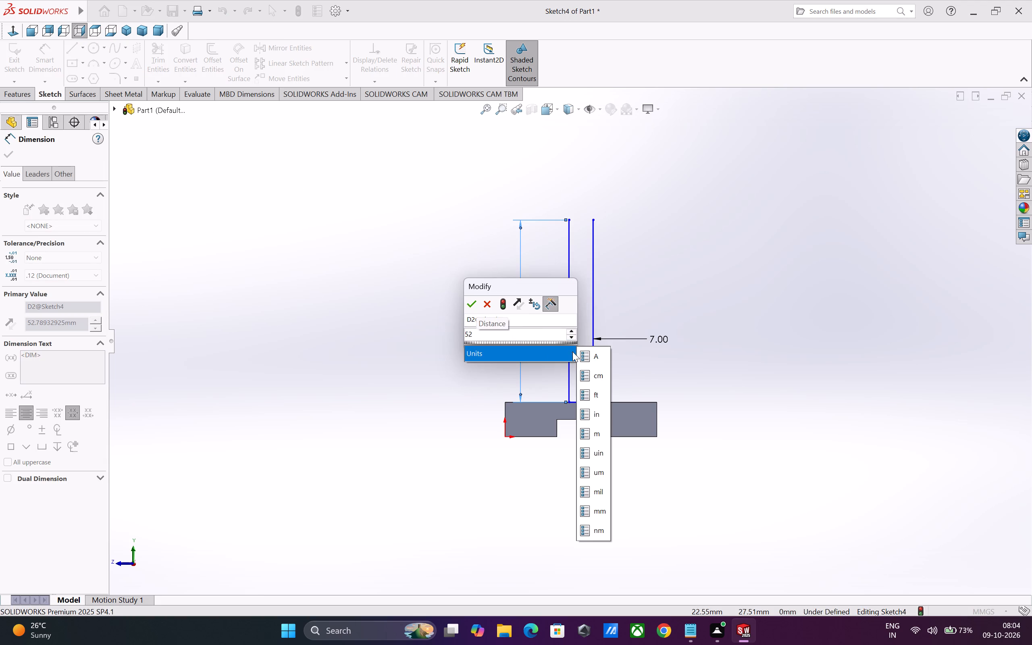
pyautogui.press('Return')
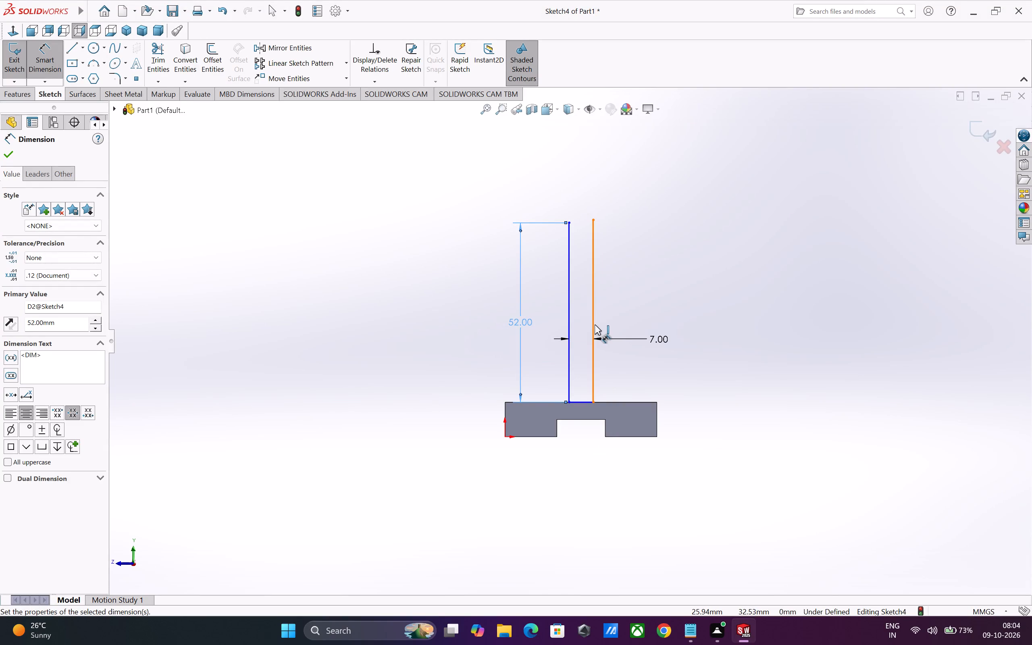
pyautogui.click(594, 324)
pyautogui.click(620, 325)
pyautogui.press('5')
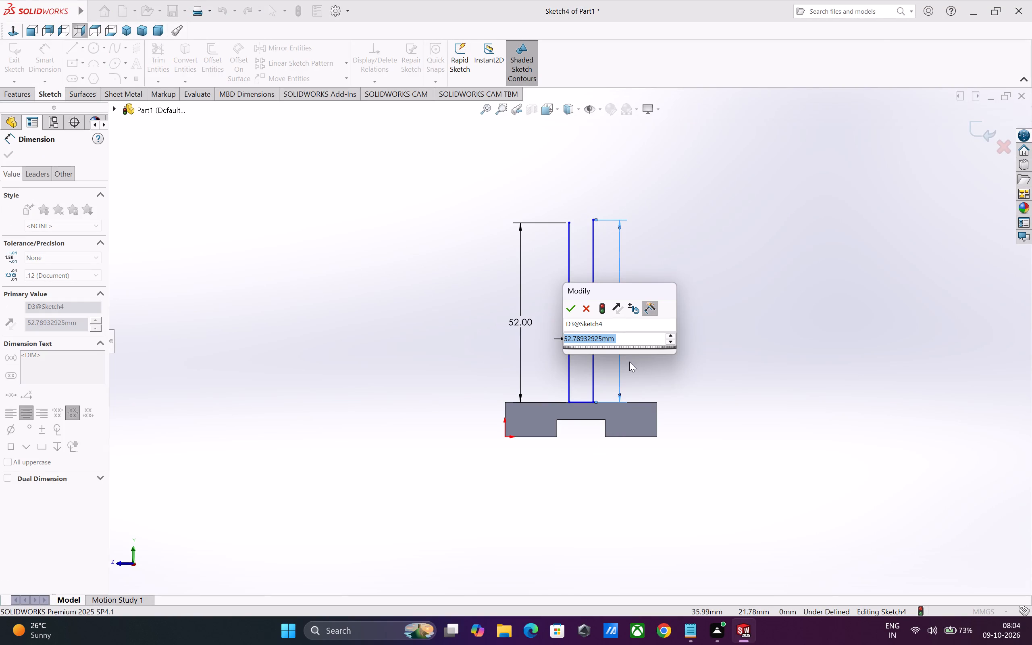
pyautogui.press('2')
pyautogui.press('Return')
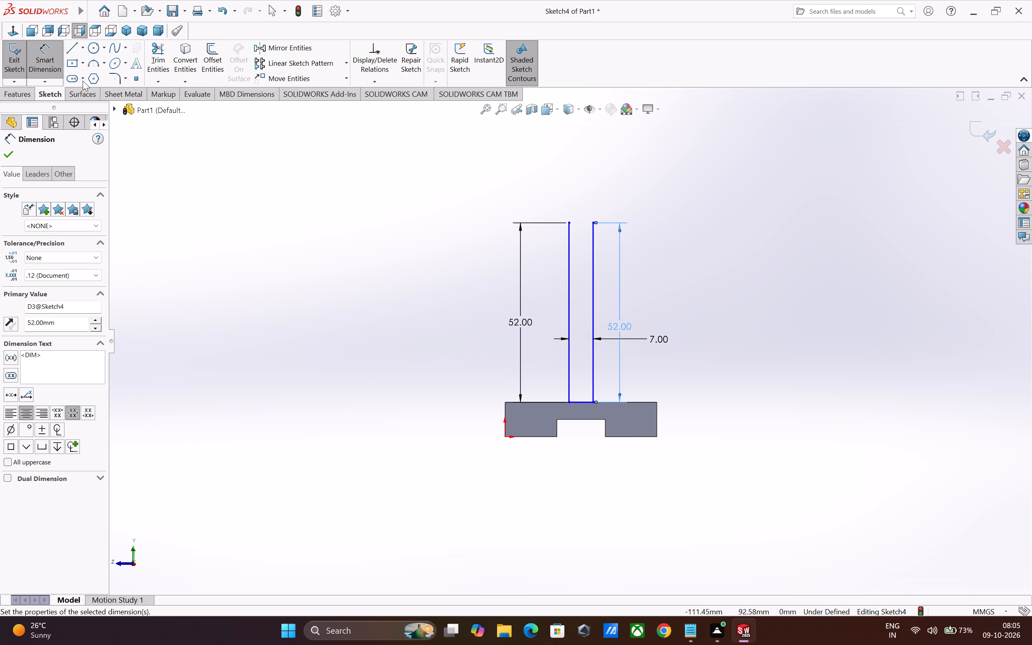
# Sketch two concentric circles centred midway between the upright's top endpoints, with radii of about 13 mm and 19 mm.
pyautogui.click(94, 50)
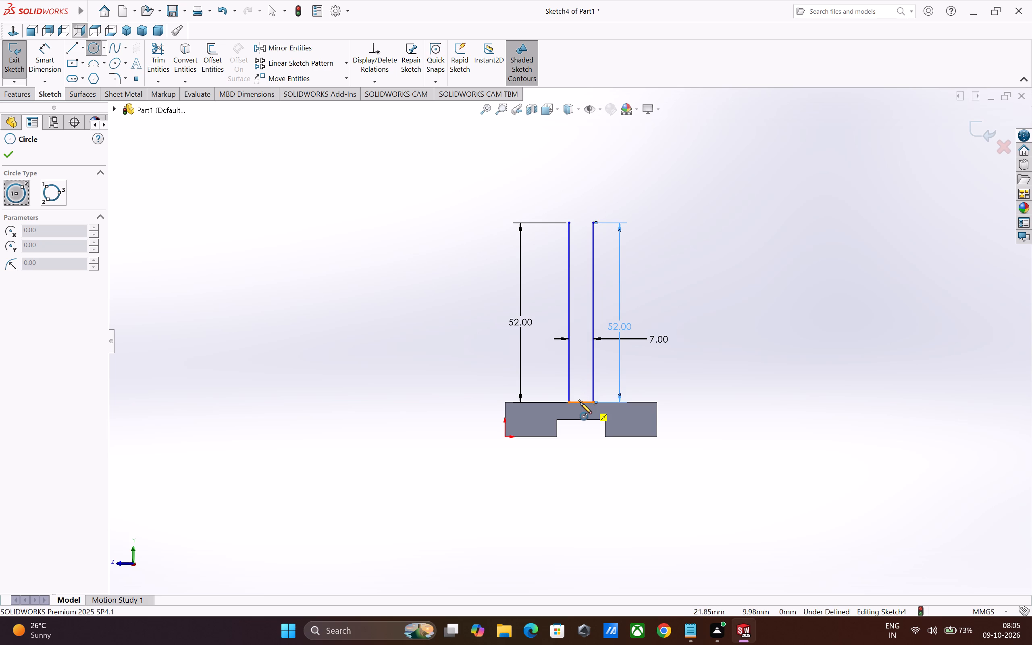
pyautogui.click(581, 223)
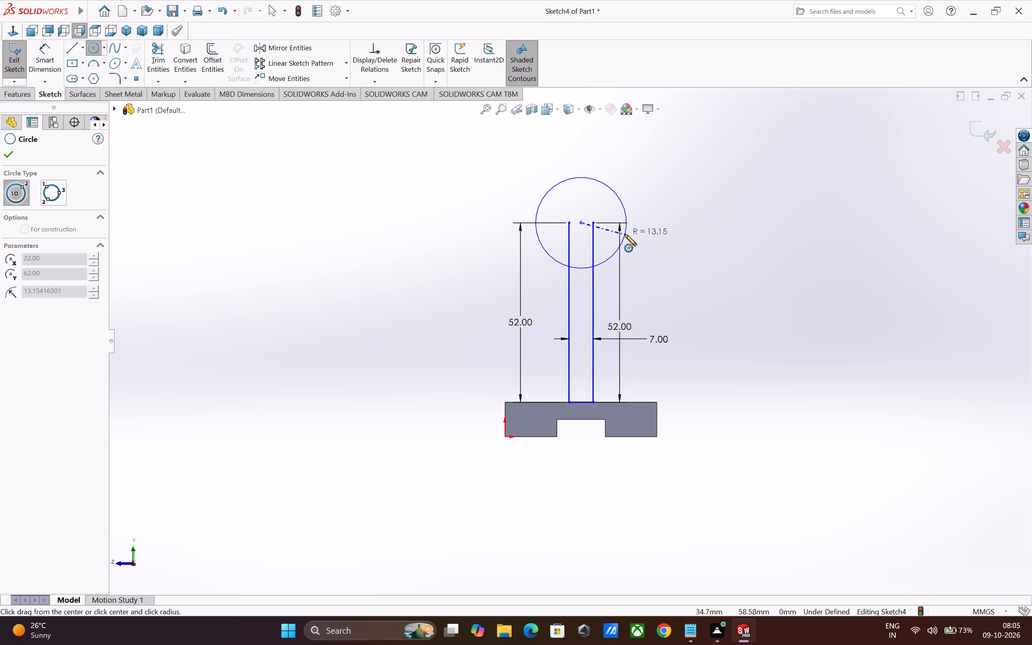
pyautogui.click(623, 234)
pyautogui.click(581, 223)
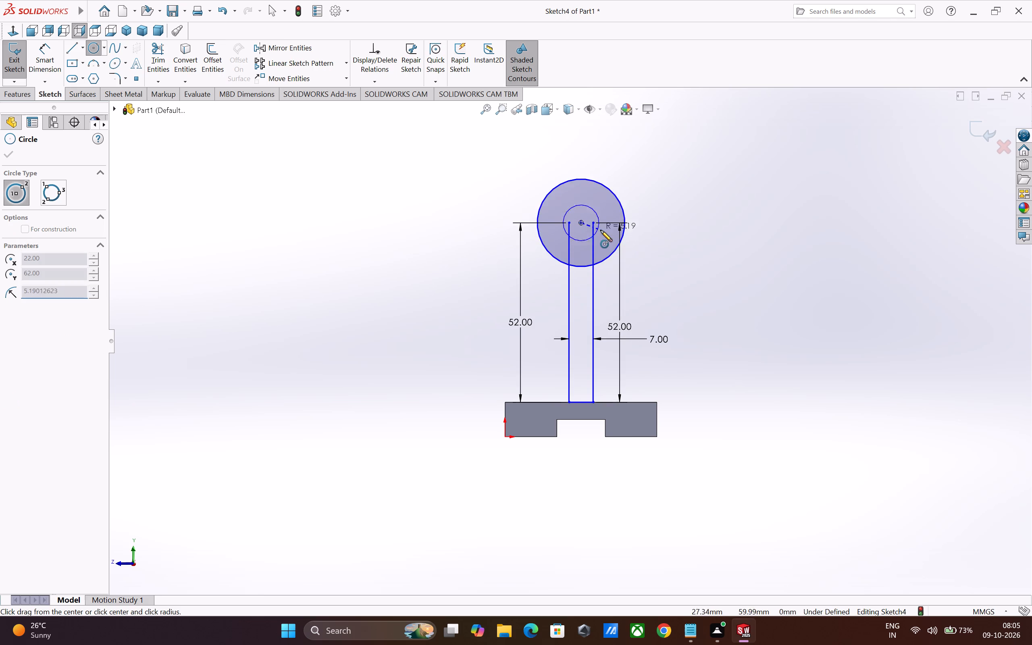
pyautogui.click(643, 243)
pyautogui.press('`')
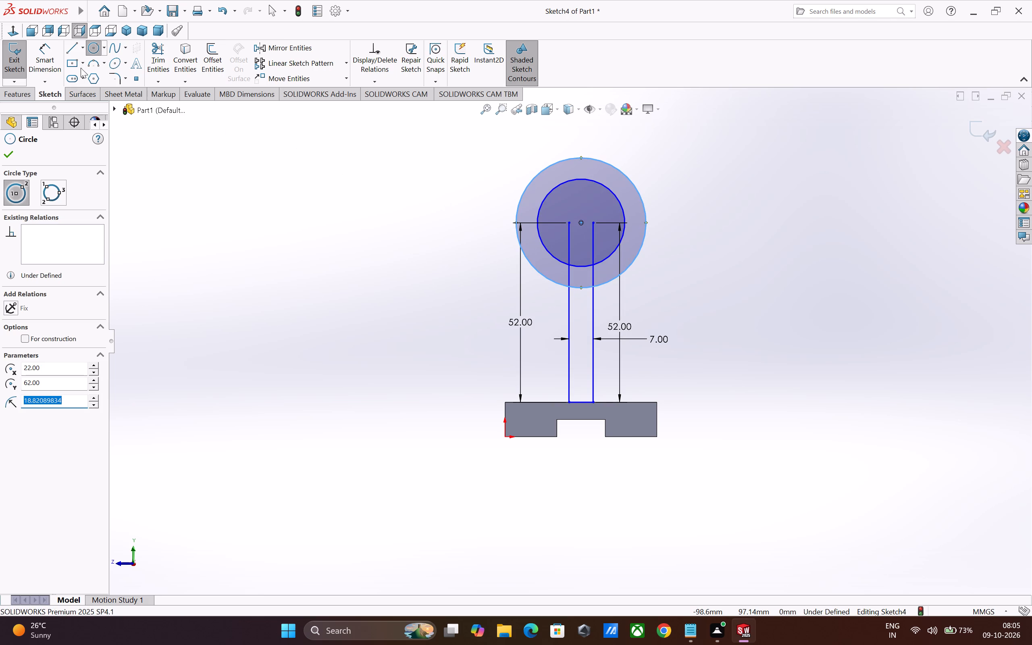
# Dimension the outer circle to a diameter of 34 mm and the inner circle to a diameter of 24 mm.
pyautogui.click(49, 58)
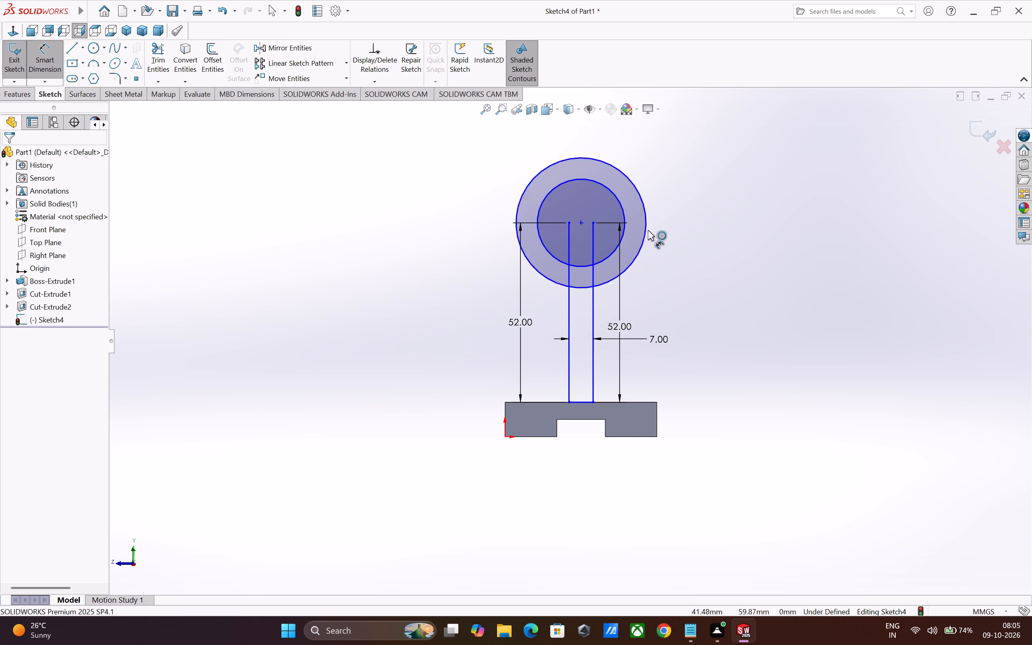
pyautogui.click(645, 232)
pyautogui.click(672, 231)
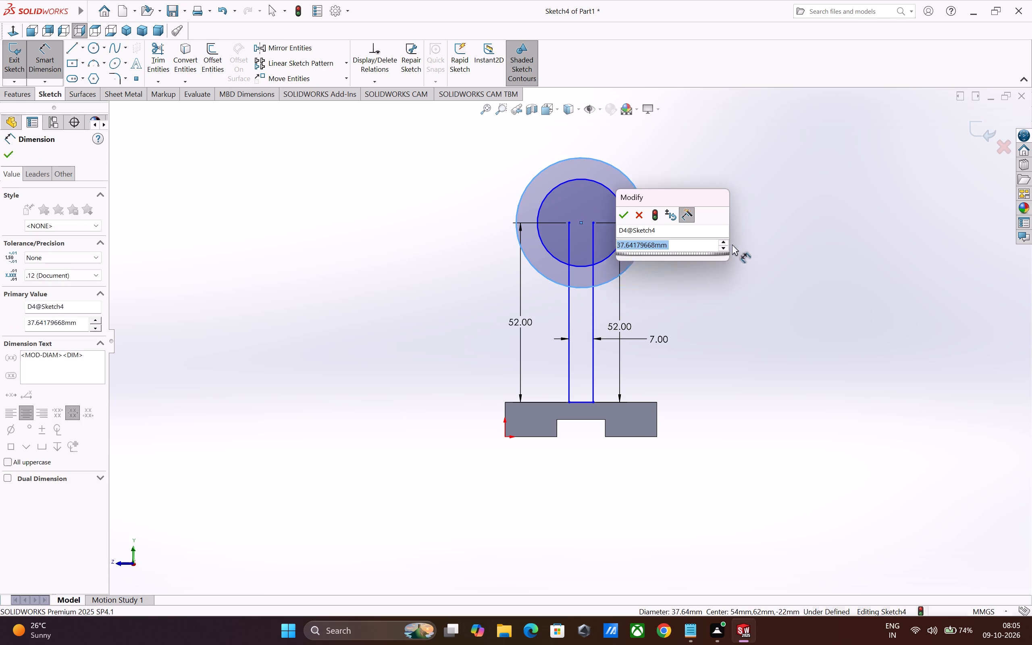
pyautogui.press('3')
pyautogui.press('4')
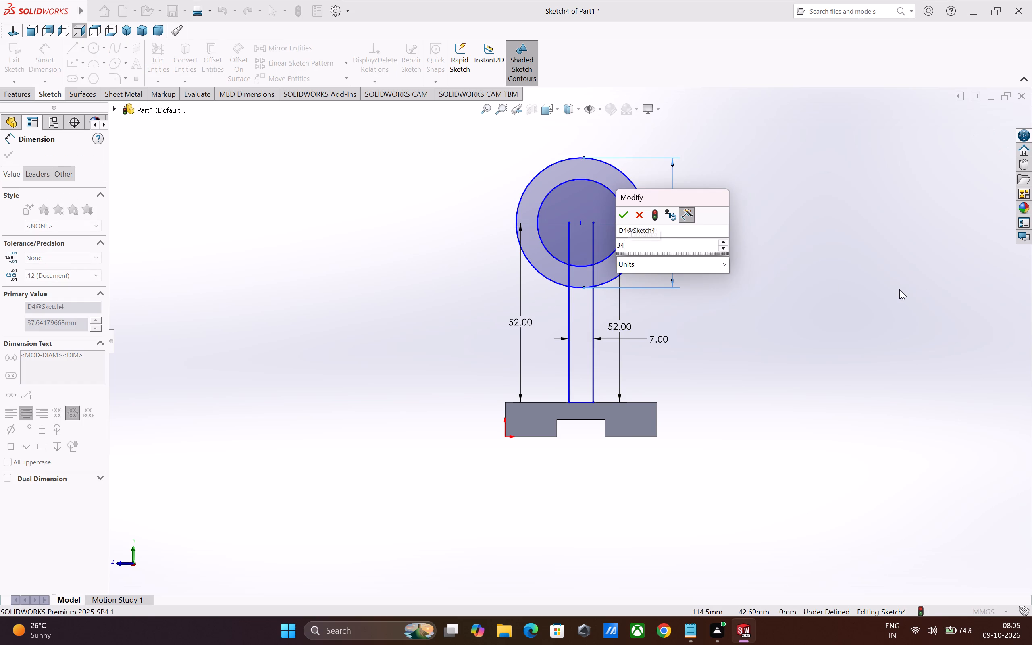
pyautogui.press('Return')
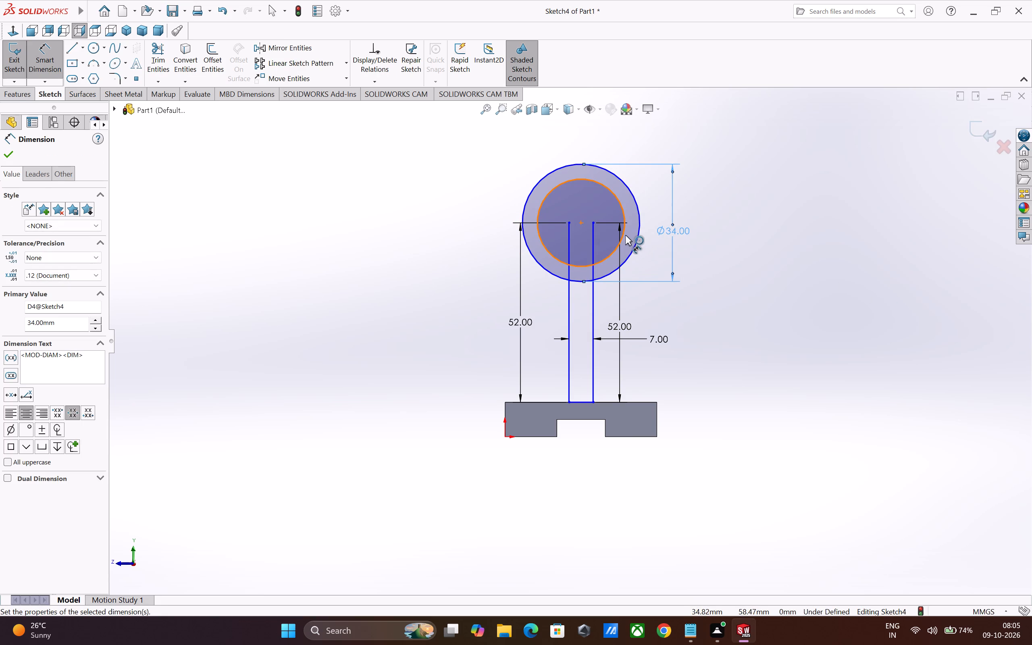
pyautogui.click(624, 235)
pyautogui.click(651, 238)
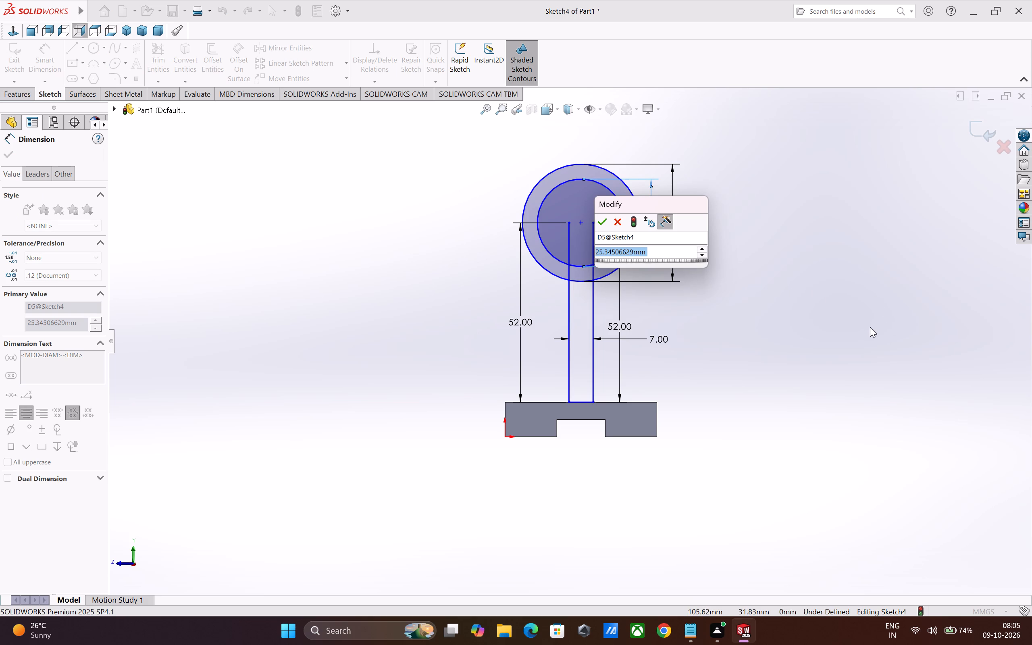
pyautogui.write('24')
pyautogui.press('Return')
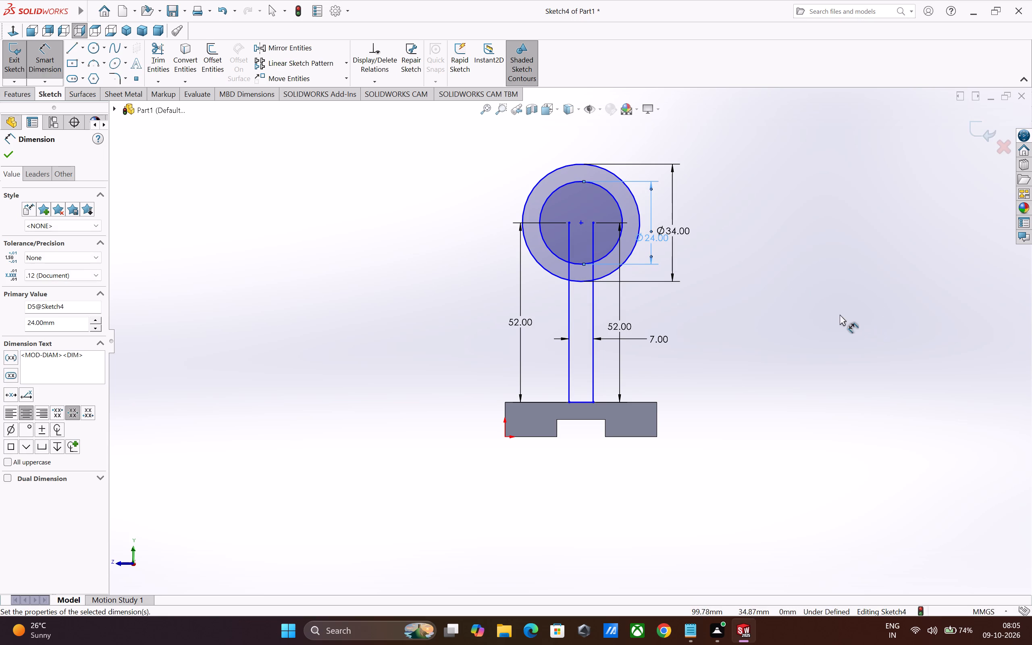
# Move the two circle diameter dimensions outward so that their texts are clear of each other.
pyautogui.moveTo(679, 234); pyautogui.dragTo(720, 239)
pyautogui.moveTo(661, 237); pyautogui.dragTo(677, 241)
pyautogui.click(757, 314)
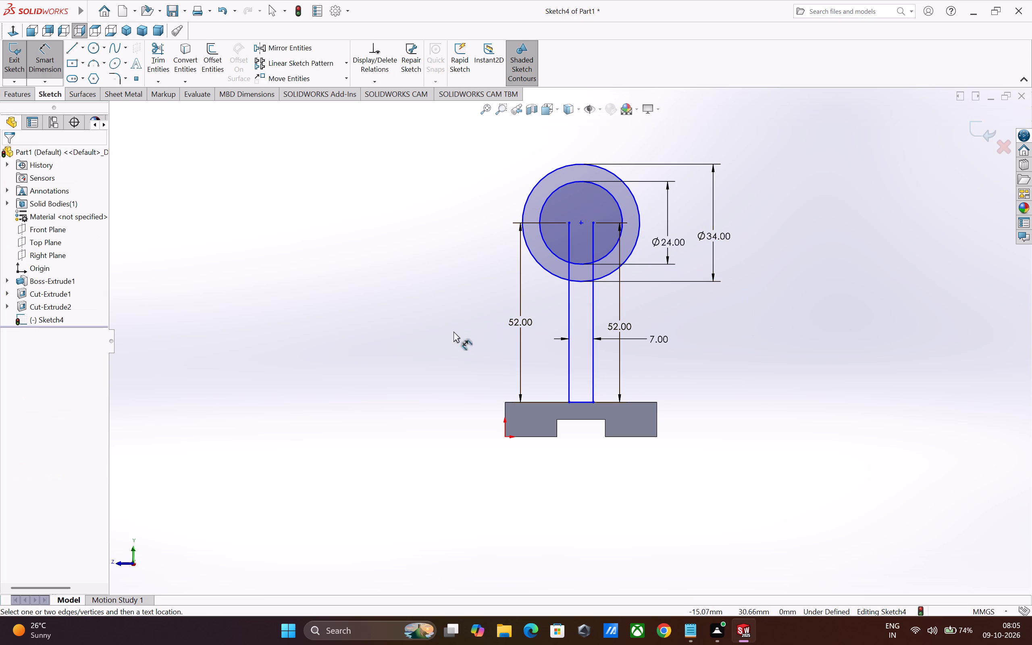
# Trim away the portions of the upright's two vertical lines that lie inside the outer circle.
pyautogui.click(161, 66)
pyautogui.moveTo(562, 244); pyautogui.dragTo(567, 244)
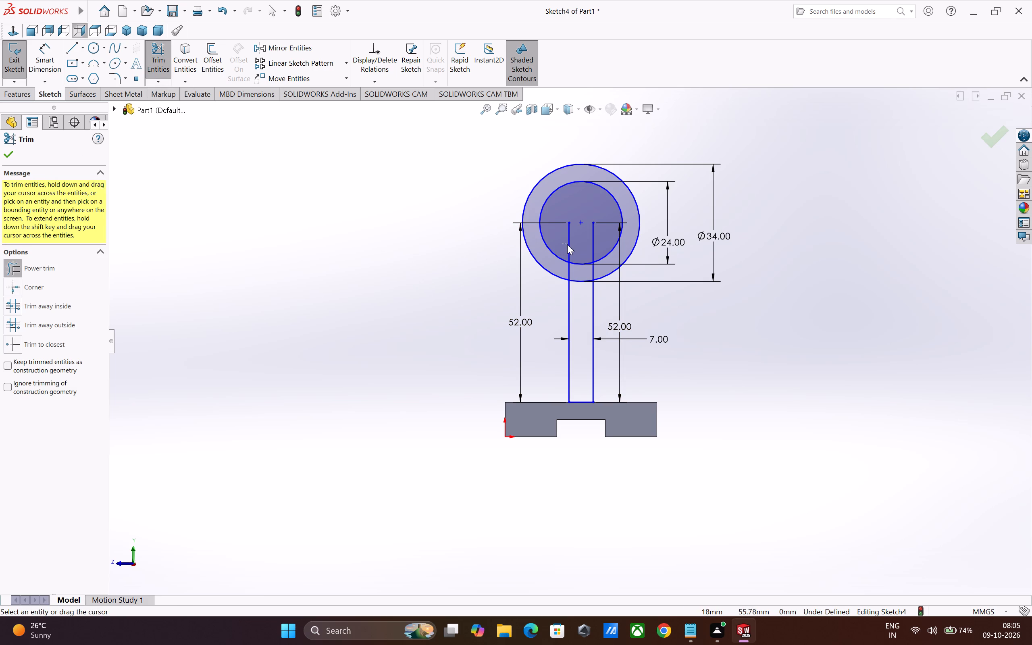
pyautogui.moveTo(567, 244); pyautogui.dragTo(572, 246)
pyautogui.moveTo(575, 246); pyautogui.dragTo(596, 241)
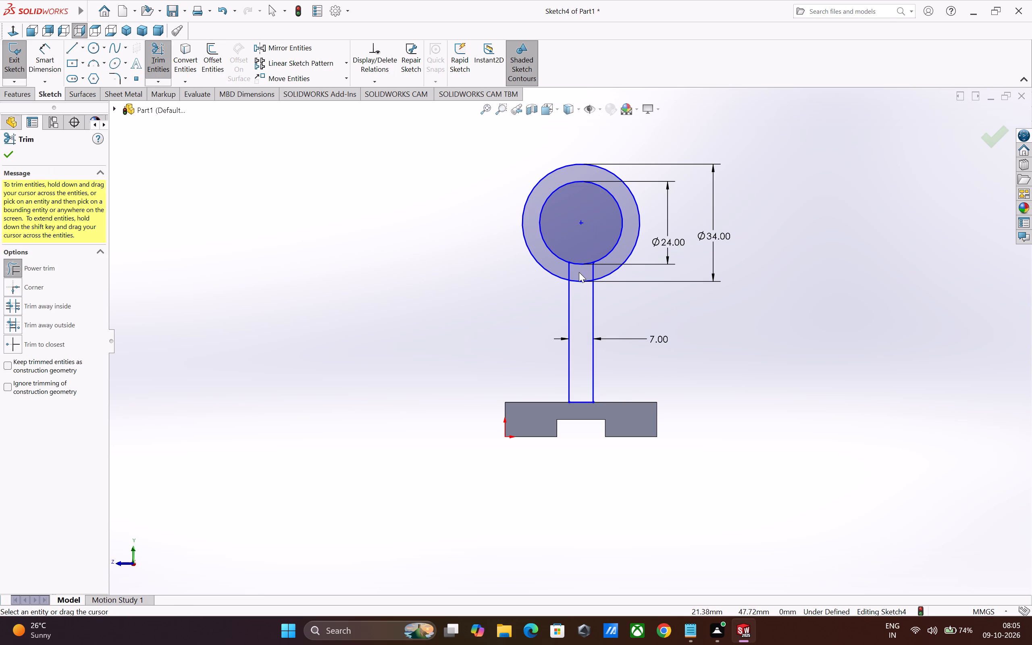
pyautogui.moveTo(579, 272); pyautogui.dragTo(562, 270)
pyautogui.moveTo(579, 270); pyautogui.dragTo(597, 272)
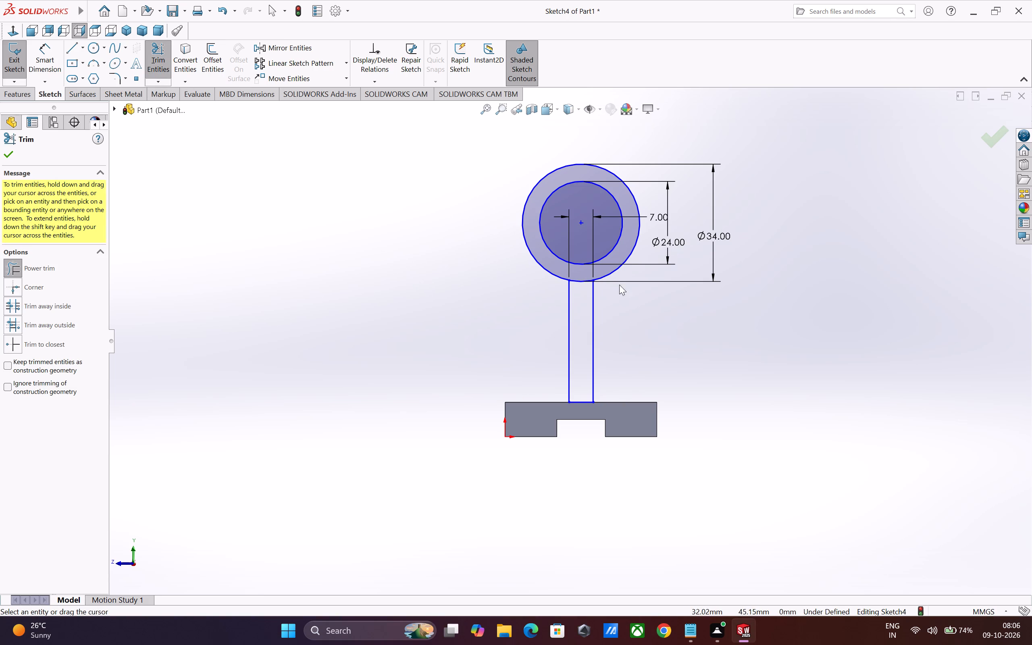
pyautogui.click(5, 154)
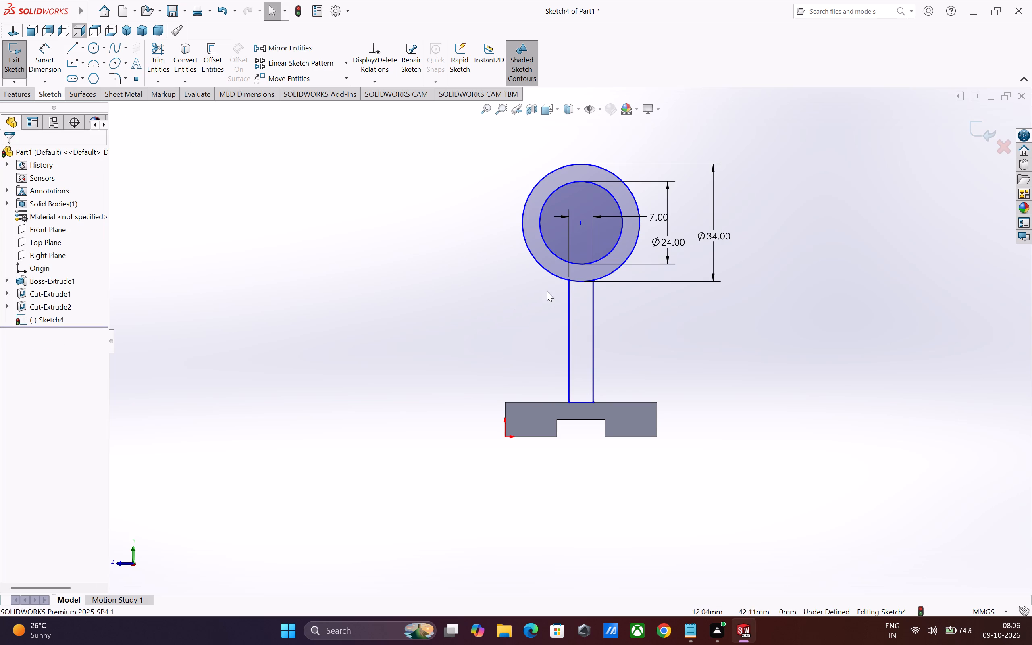
# Trim the outer circle's bottom arc between the two vertical lines so the upright opens into the ring.
pyautogui.scroll(-1, 547, 291)
pyautogui.scroll(-8, 595, 293)
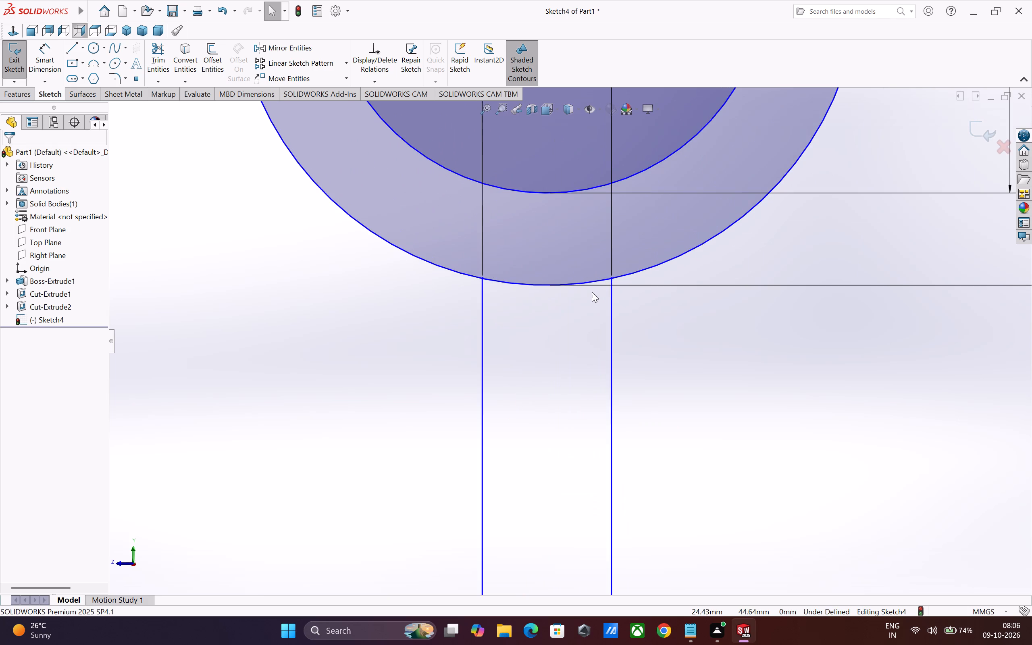
pyautogui.scroll(2, 592, 292)
pyautogui.scroll(4, 578, 332)
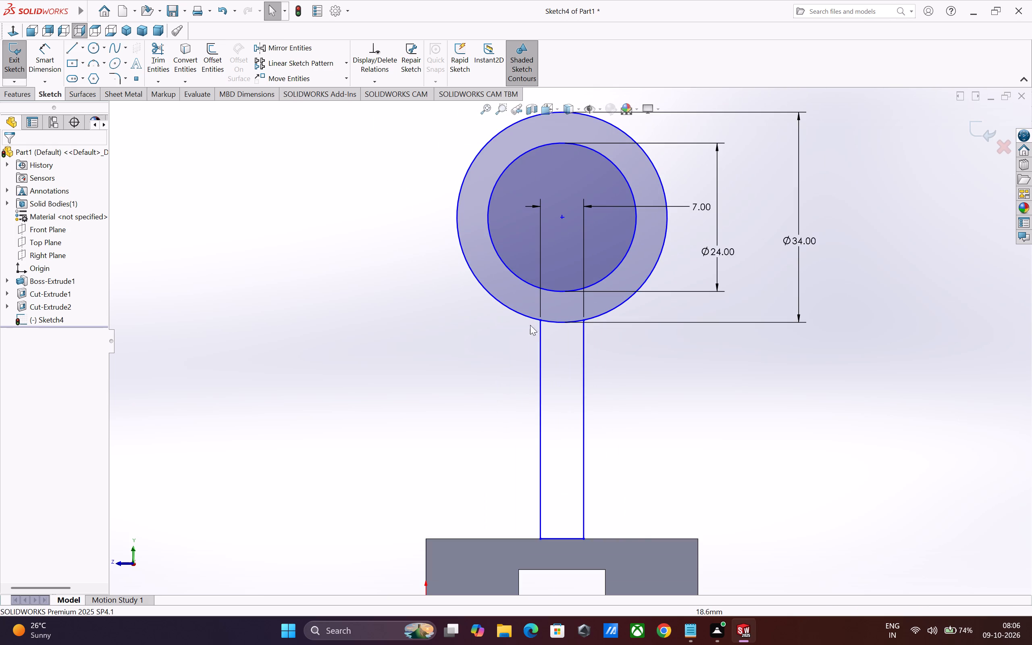
pyautogui.click(158, 55)
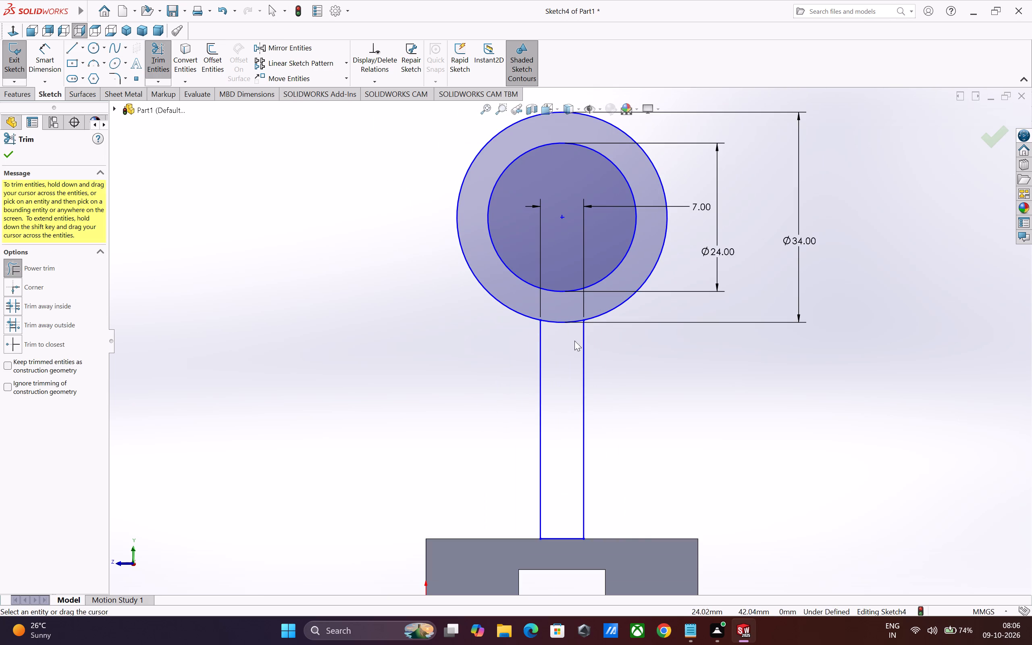
pyautogui.moveTo(566, 339); pyautogui.dragTo(566, 316)
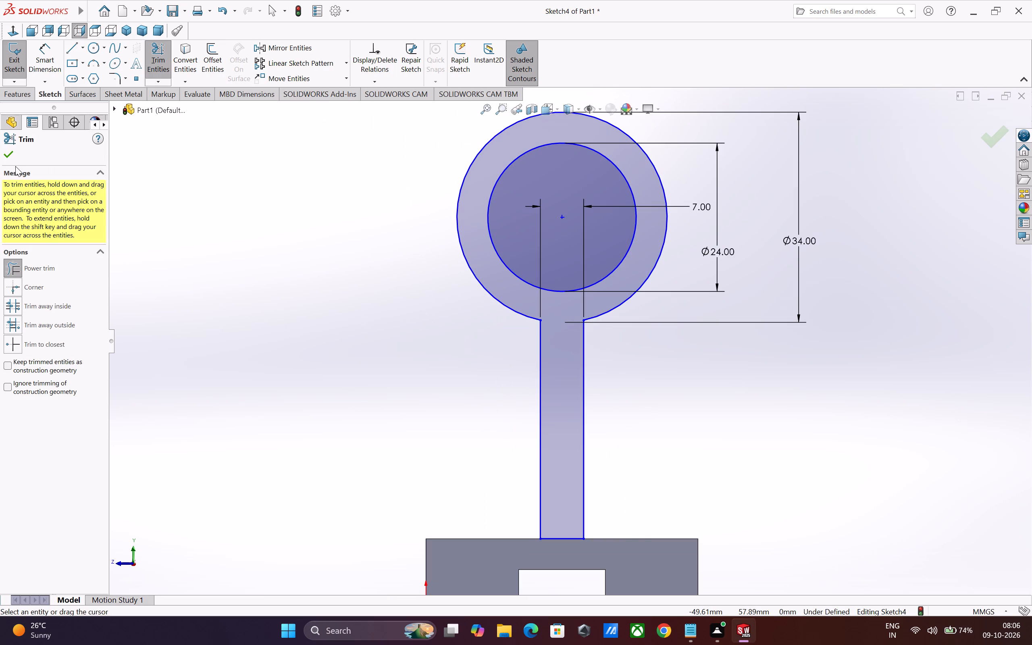
pyautogui.click(11, 158)
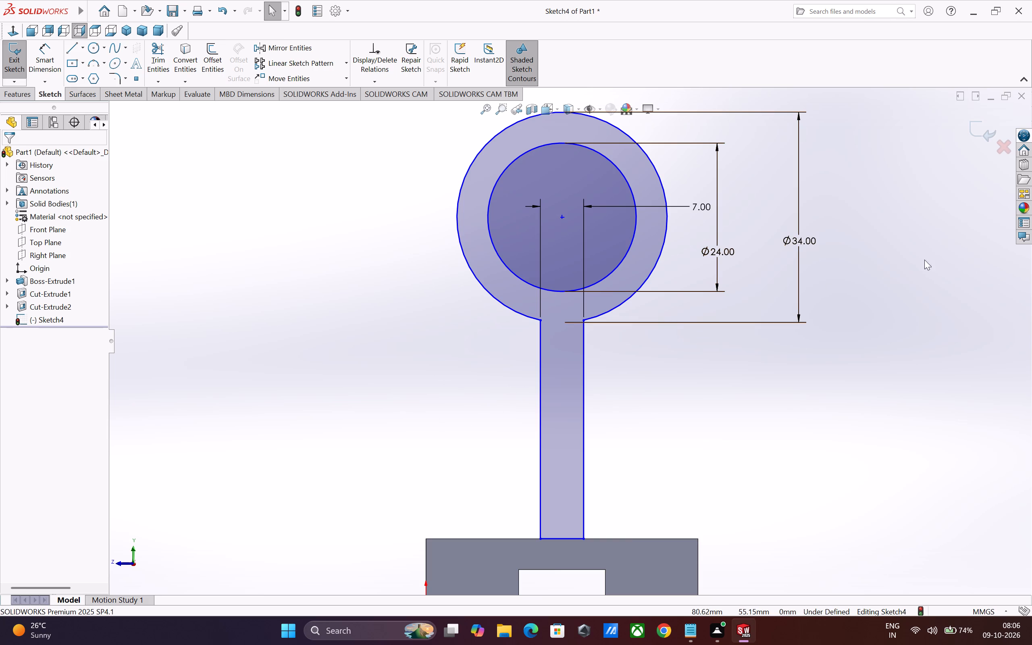
# Set up a blind boss extrusion of the upright and ring profile, reversed over the block, with a depth of 54 mm.
pyautogui.moveTo(831, 432); pyautogui.dragTo(808, 436, button='middle')
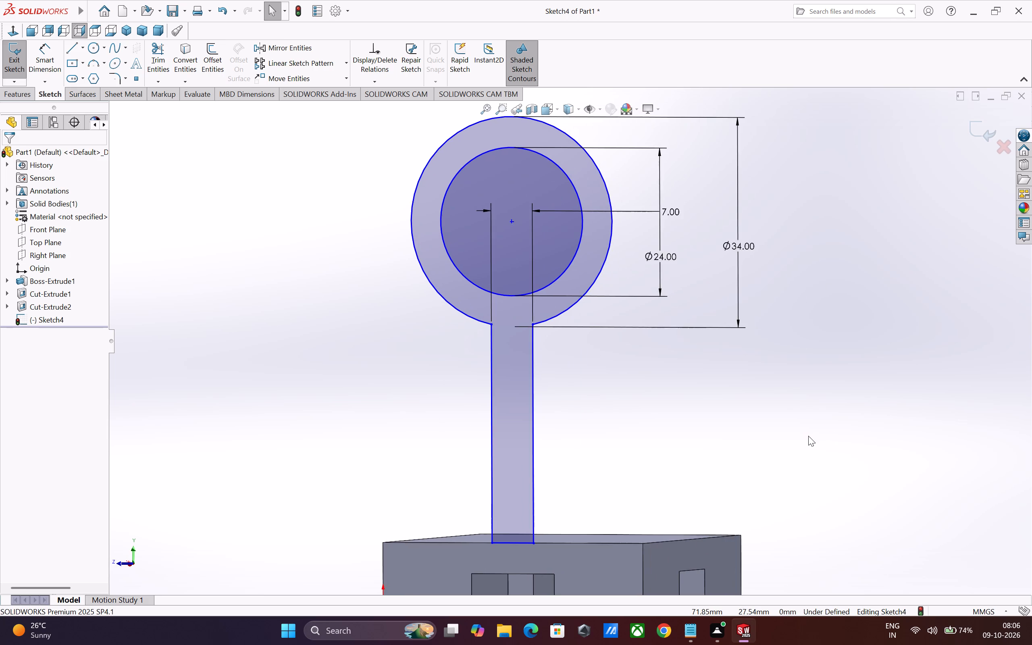
pyautogui.scroll(2, 808, 436)
pyautogui.moveTo(826, 455); pyautogui.dragTo(776, 482, button='middle')
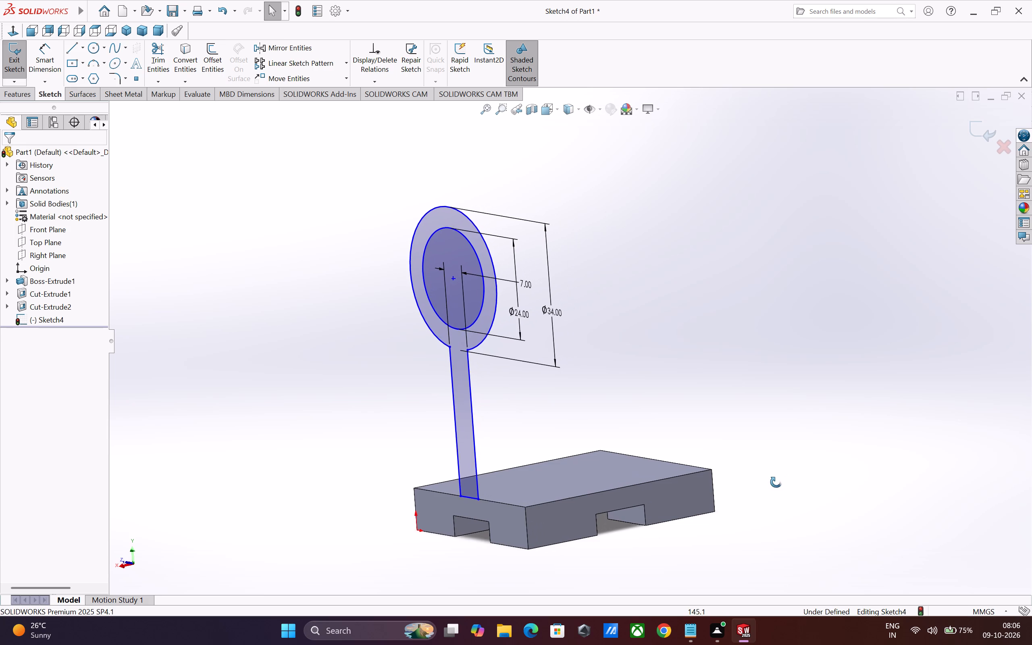
pyautogui.moveTo(776, 482); pyautogui.dragTo(772, 485, button='middle')
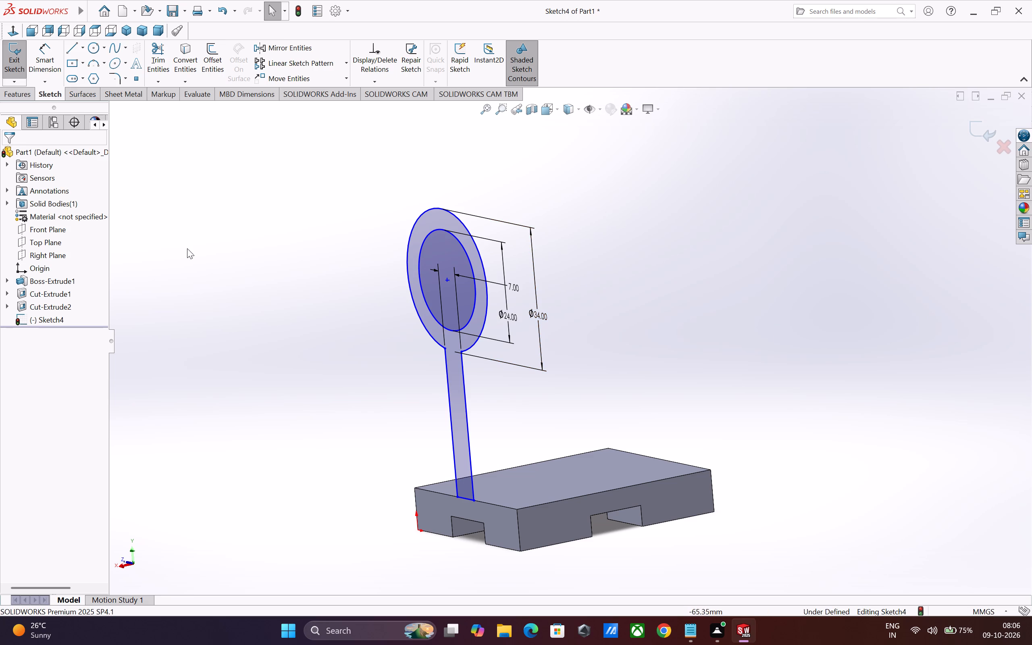
pyautogui.click(23, 92)
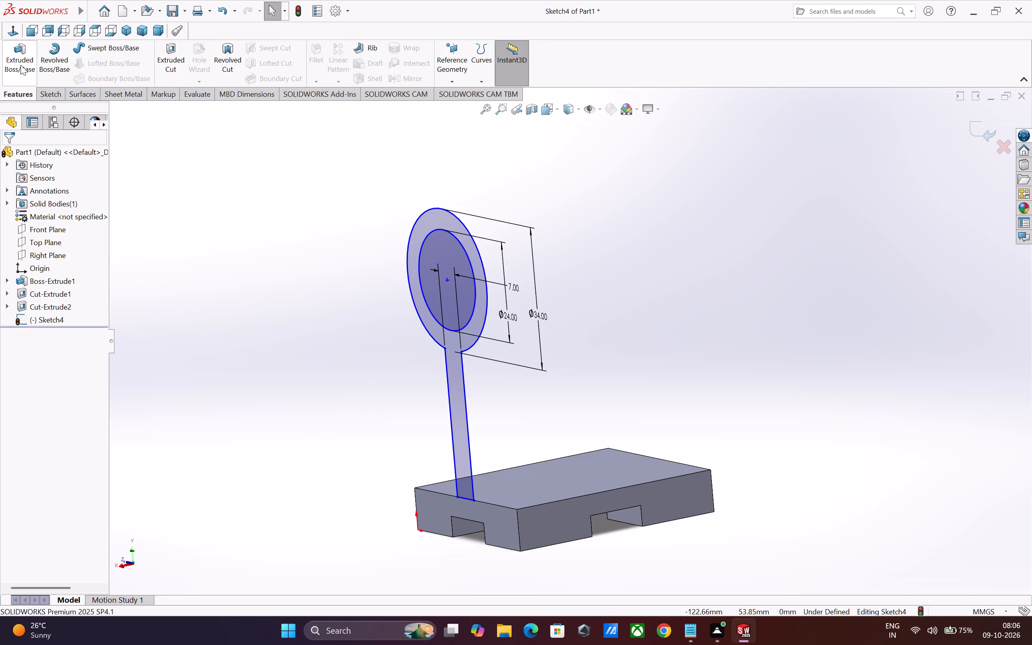
pyautogui.click(20, 63)
pyautogui.scroll(3, 463, 469)
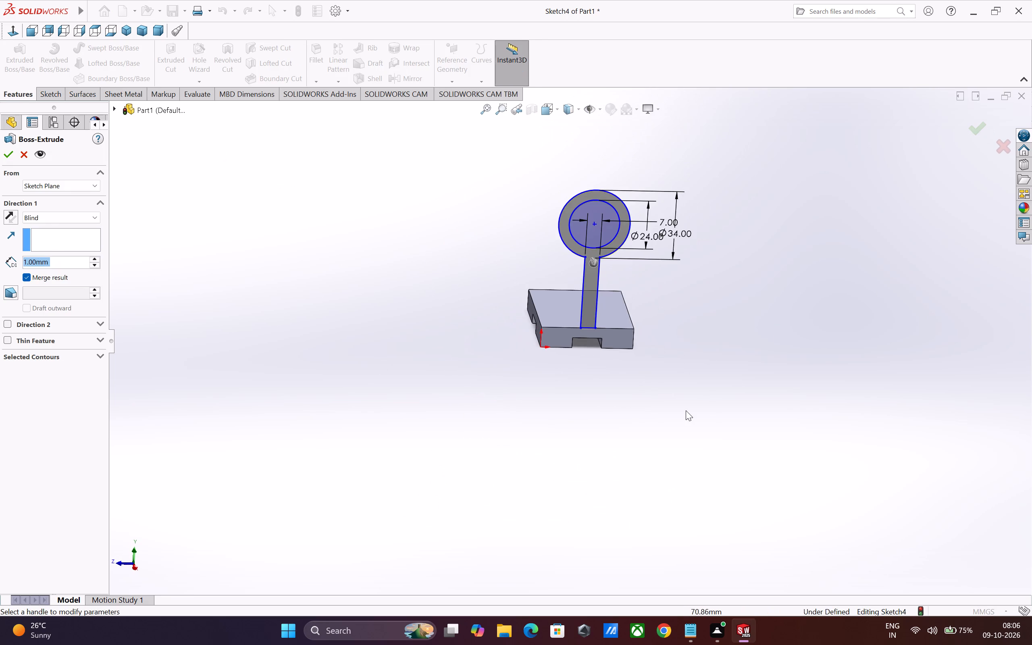
pyautogui.moveTo(688, 410); pyautogui.dragTo(572, 420, button='middle')
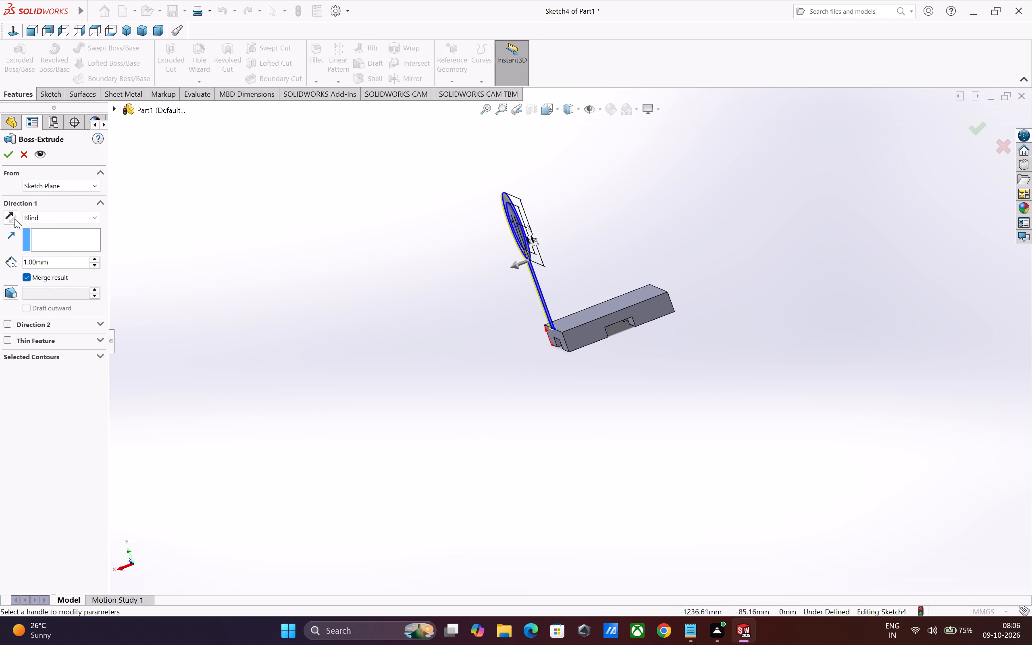
pyautogui.click(12, 214)
pyautogui.doubleClick(65, 261)
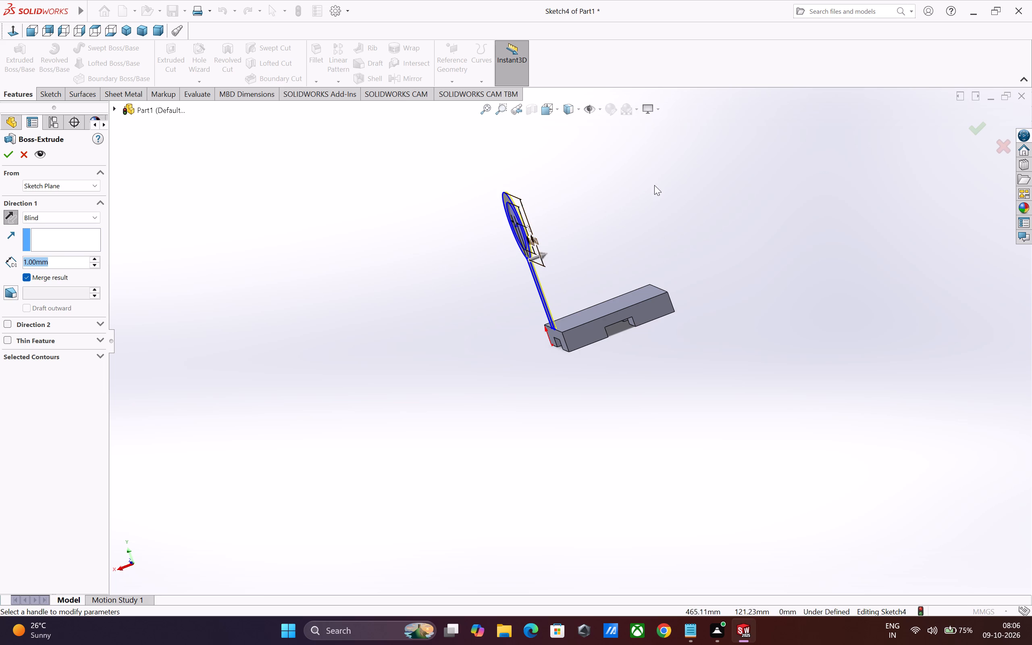
pyautogui.press('5')
pyautogui.press('4')
pyautogui.press('Return')
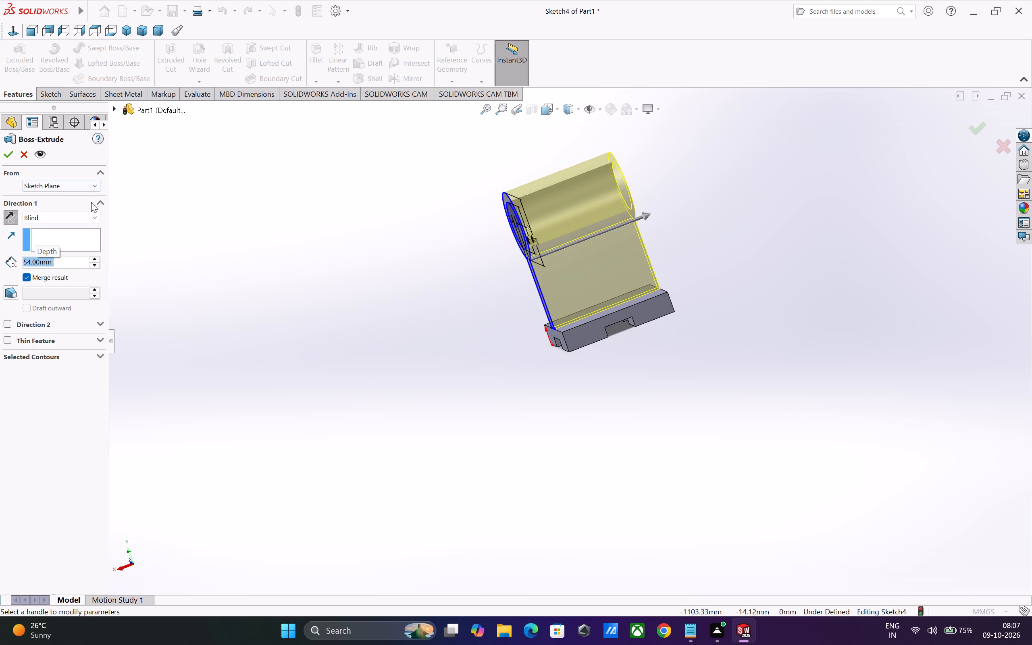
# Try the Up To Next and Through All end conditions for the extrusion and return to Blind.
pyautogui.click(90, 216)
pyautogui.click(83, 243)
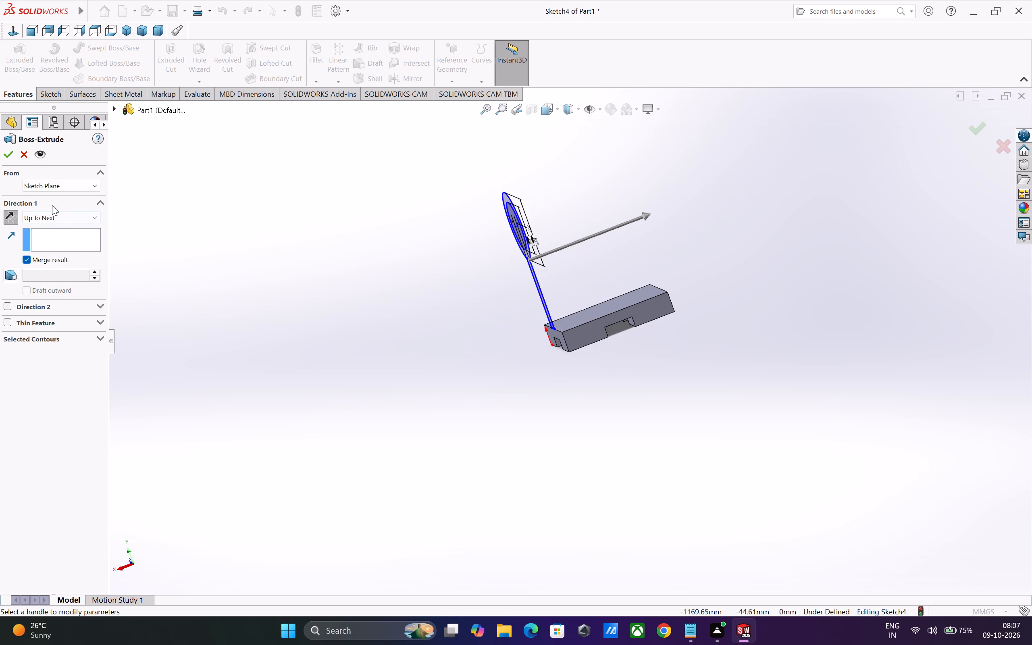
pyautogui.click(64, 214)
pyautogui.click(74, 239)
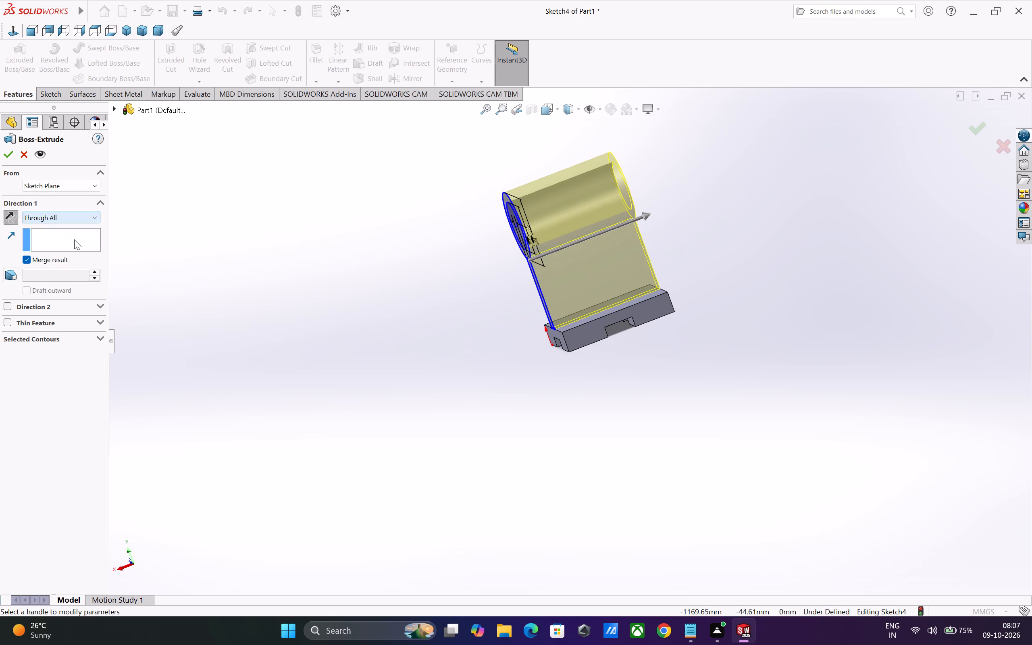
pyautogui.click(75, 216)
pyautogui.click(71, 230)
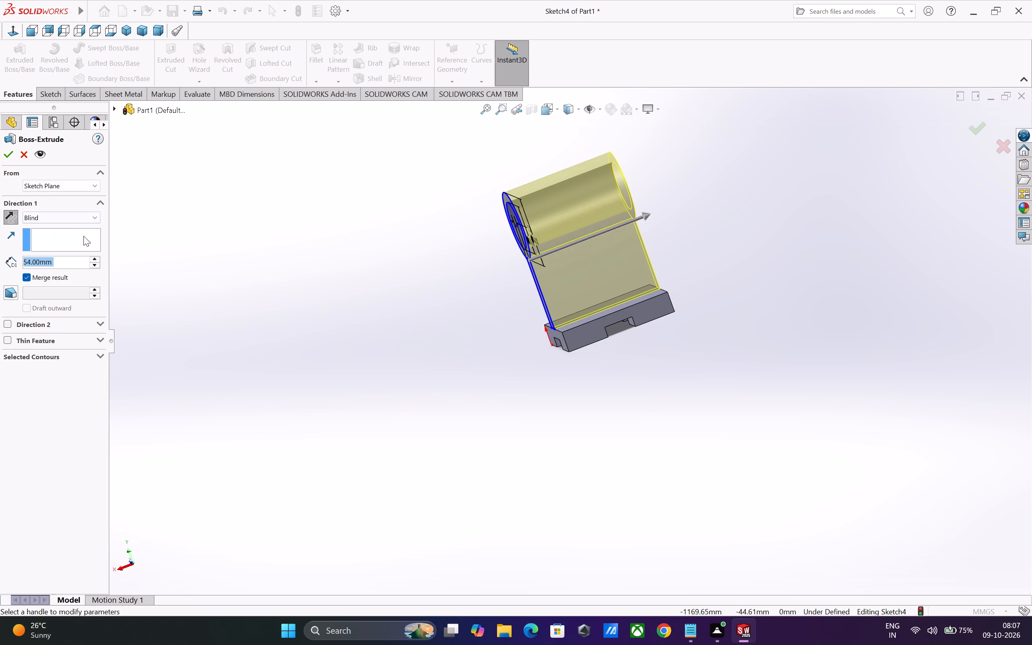
# Inspect the extrusion preview from several angles and accept the 54 mm blind boss extrusion.
pyautogui.moveTo(674, 344); pyautogui.dragTo(542, 428, button='middle')
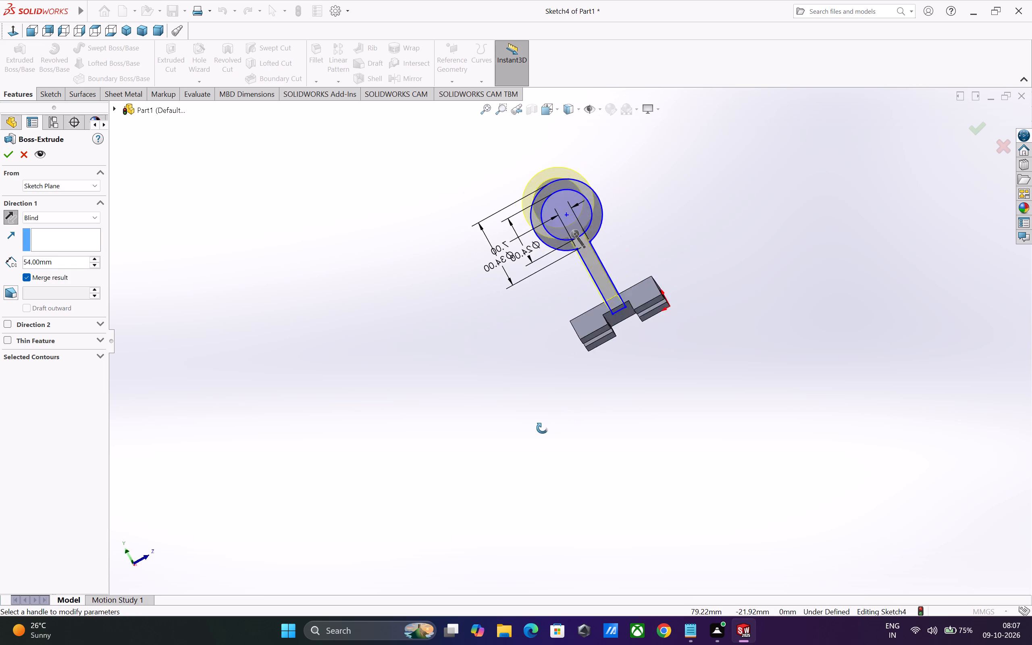
pyautogui.moveTo(542, 428); pyautogui.dragTo(737, 376, button='middle')
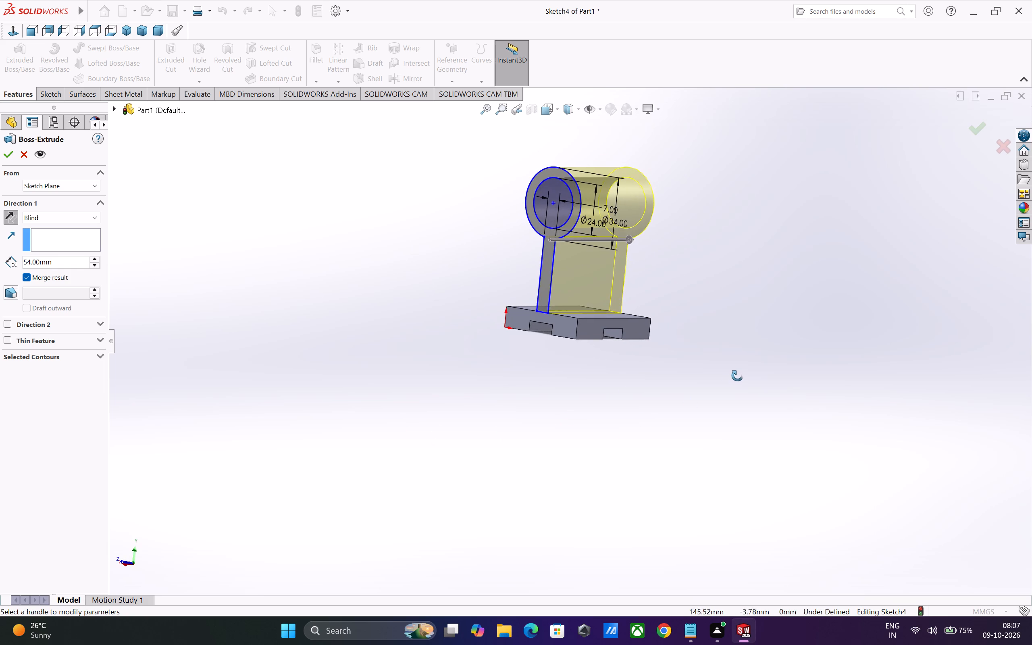
pyautogui.moveTo(737, 376); pyautogui.dragTo(762, 360, button='middle')
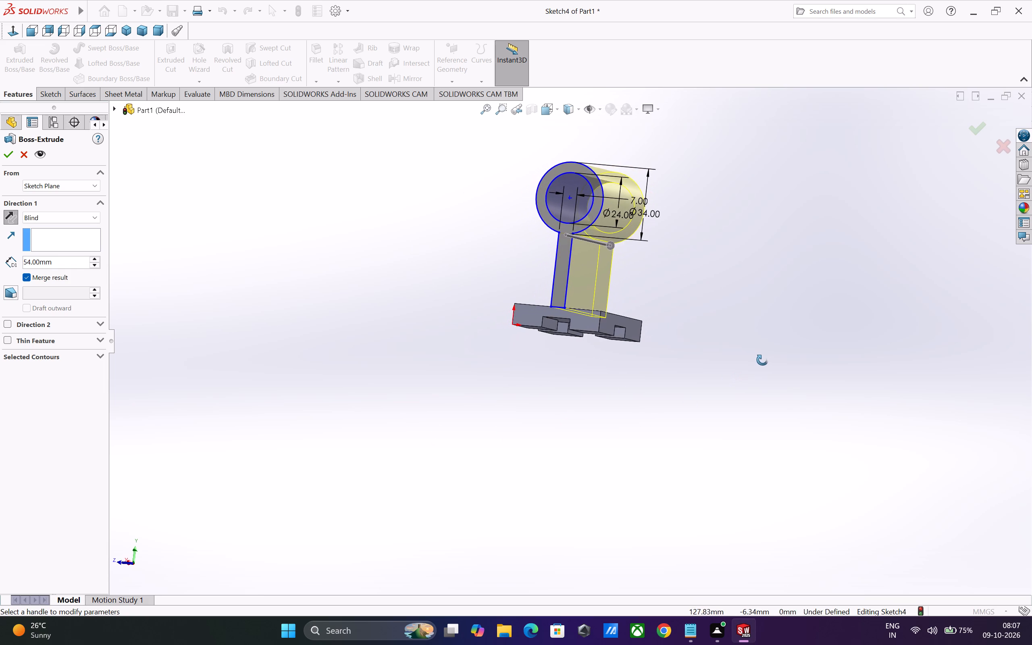
pyautogui.moveTo(762, 360); pyautogui.dragTo(757, 359, button='middle')
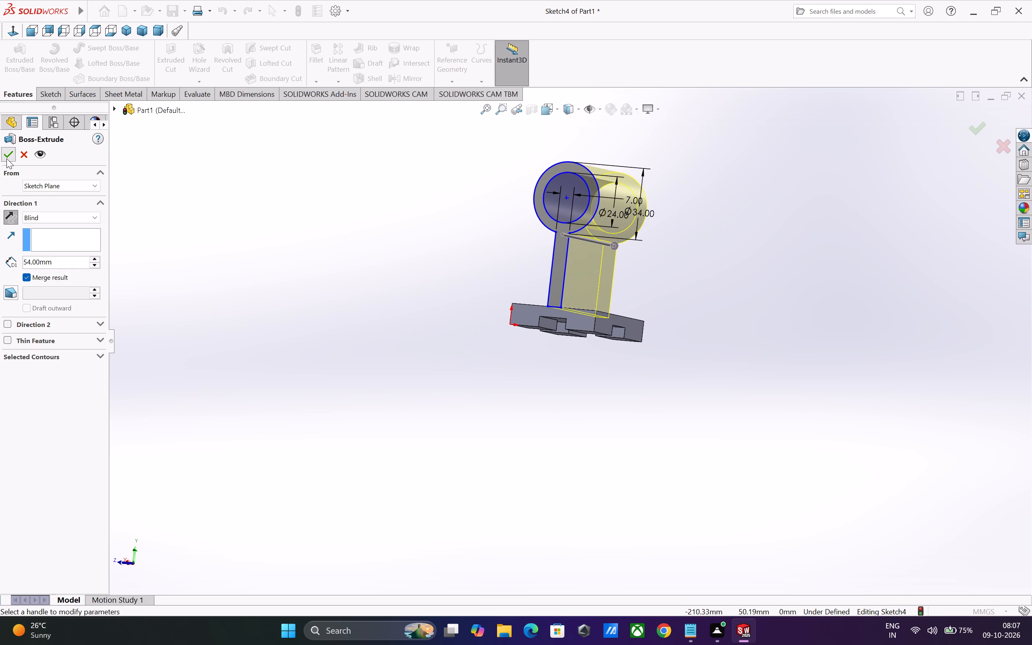
pyautogui.click(6, 158)
pyautogui.click(303, 313)
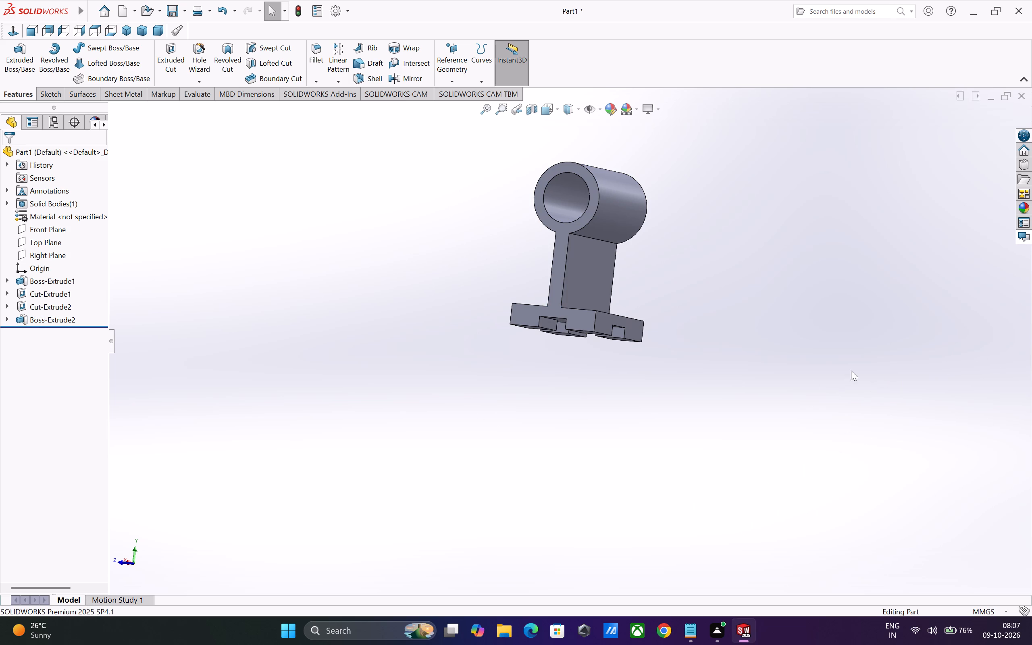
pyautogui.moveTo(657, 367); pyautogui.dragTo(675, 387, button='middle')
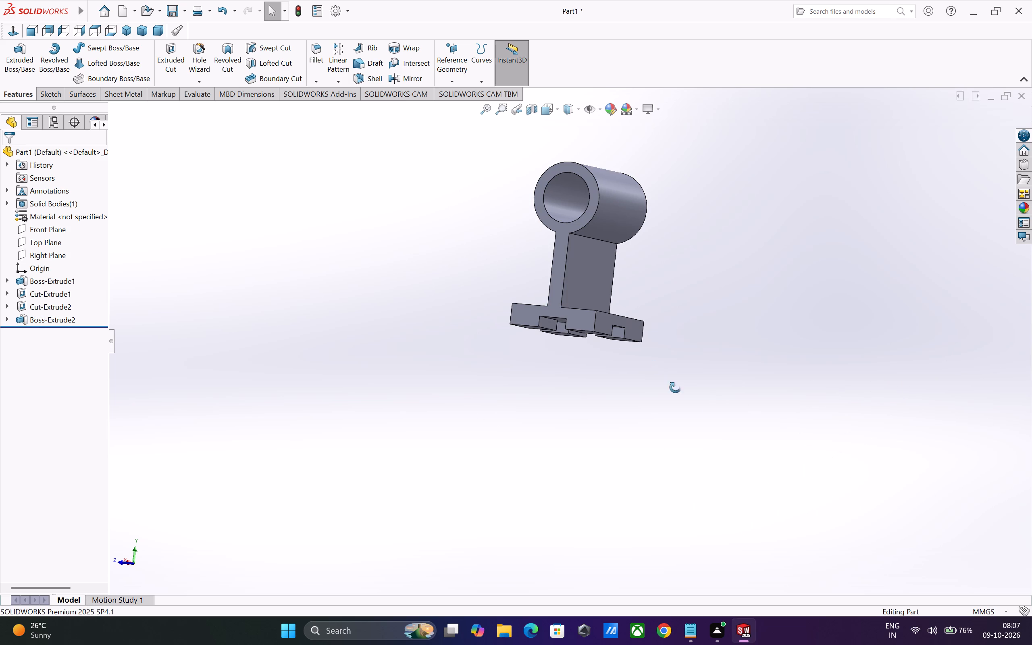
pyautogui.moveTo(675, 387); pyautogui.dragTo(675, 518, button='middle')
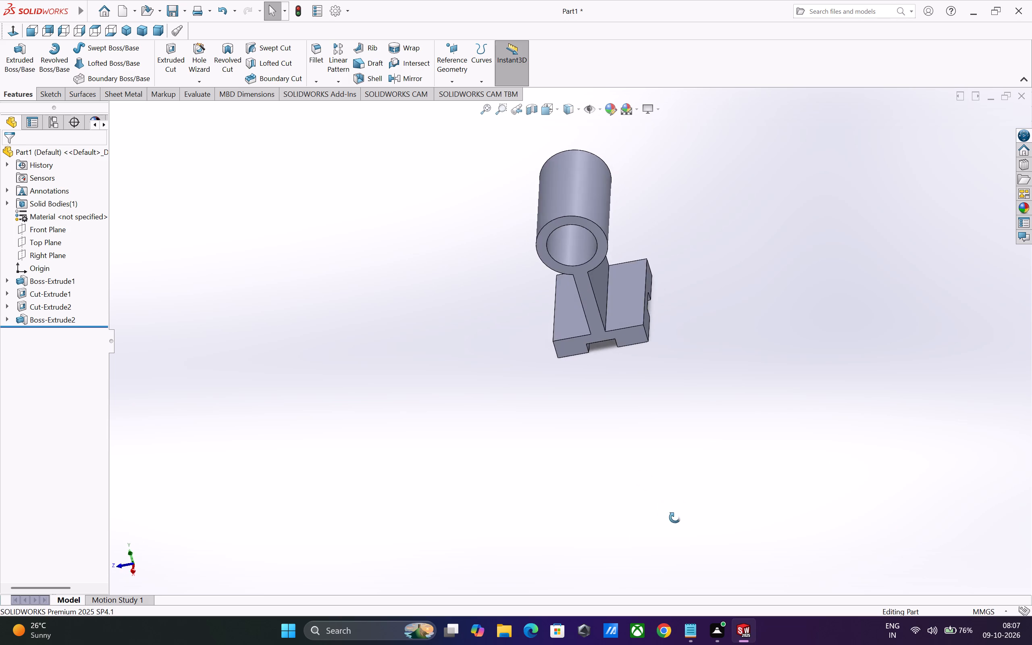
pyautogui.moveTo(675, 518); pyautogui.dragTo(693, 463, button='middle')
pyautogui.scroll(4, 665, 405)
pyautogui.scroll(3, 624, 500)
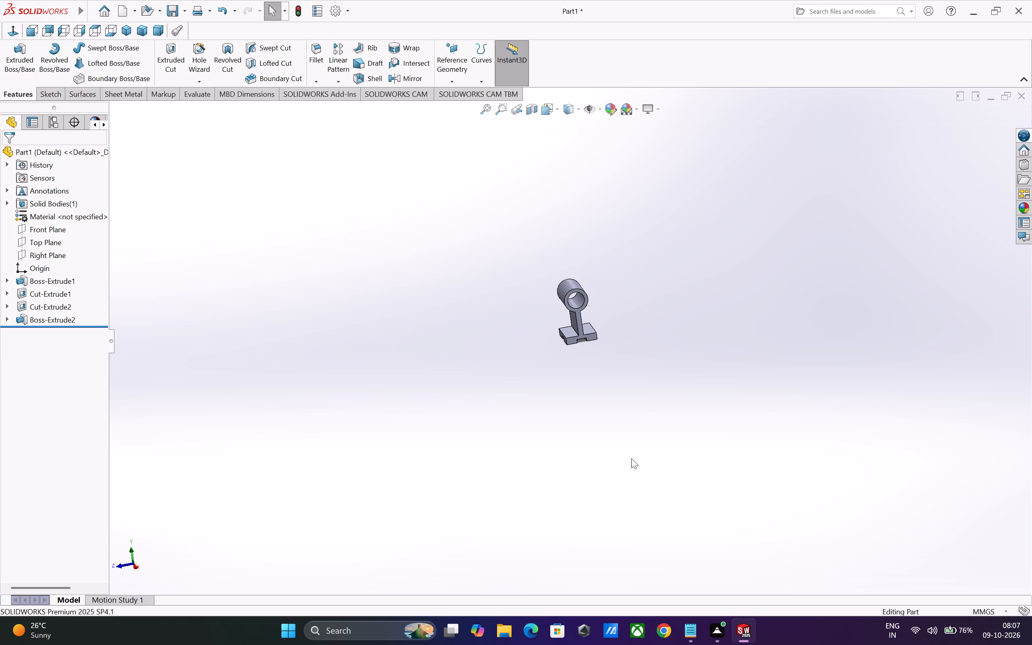
# Fillet the edge where one side of the upright meets the block's top face with a 1 mm radius.
pyautogui.scroll(-8, 564, 281)
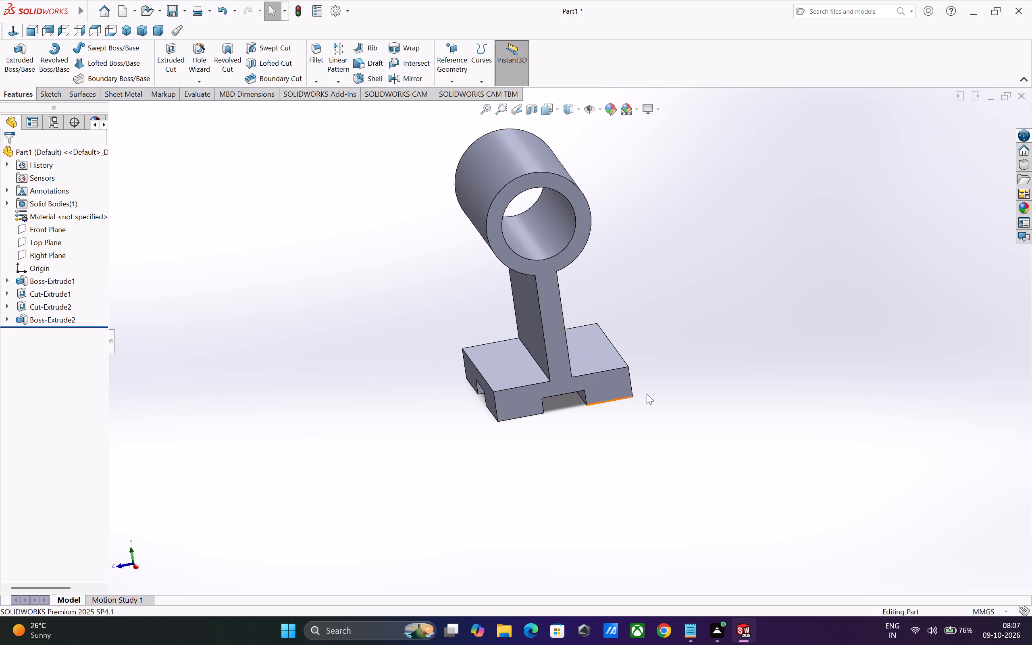
pyautogui.click(319, 61)
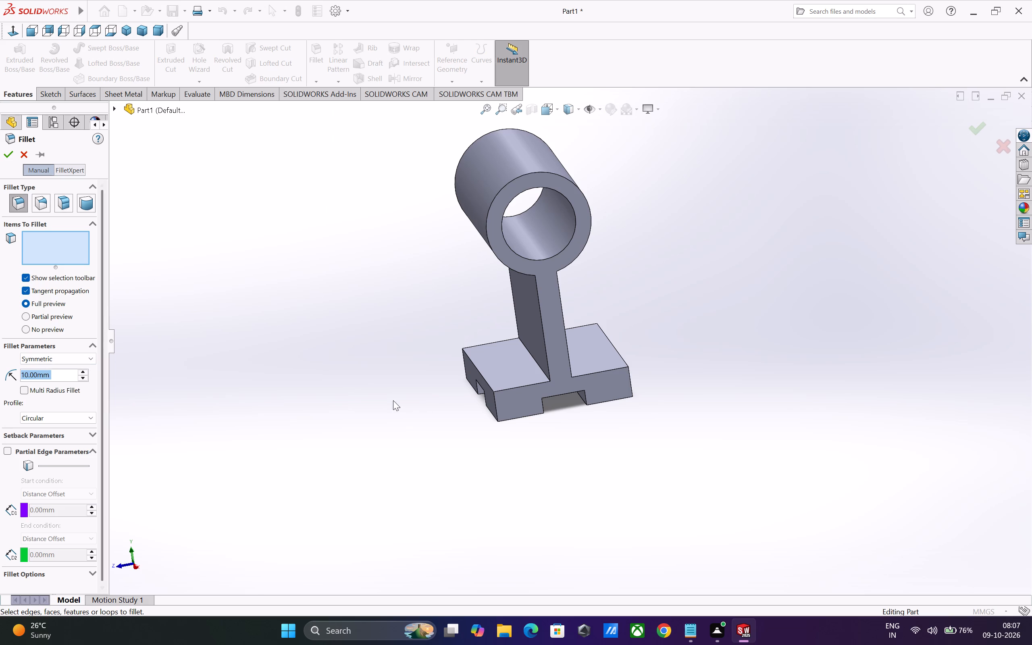
pyautogui.press('1')
pyautogui.press('Return')
pyautogui.scroll(-1, 647, 356)
pyautogui.moveTo(720, 391); pyautogui.dragTo(709, 389, button='middle')
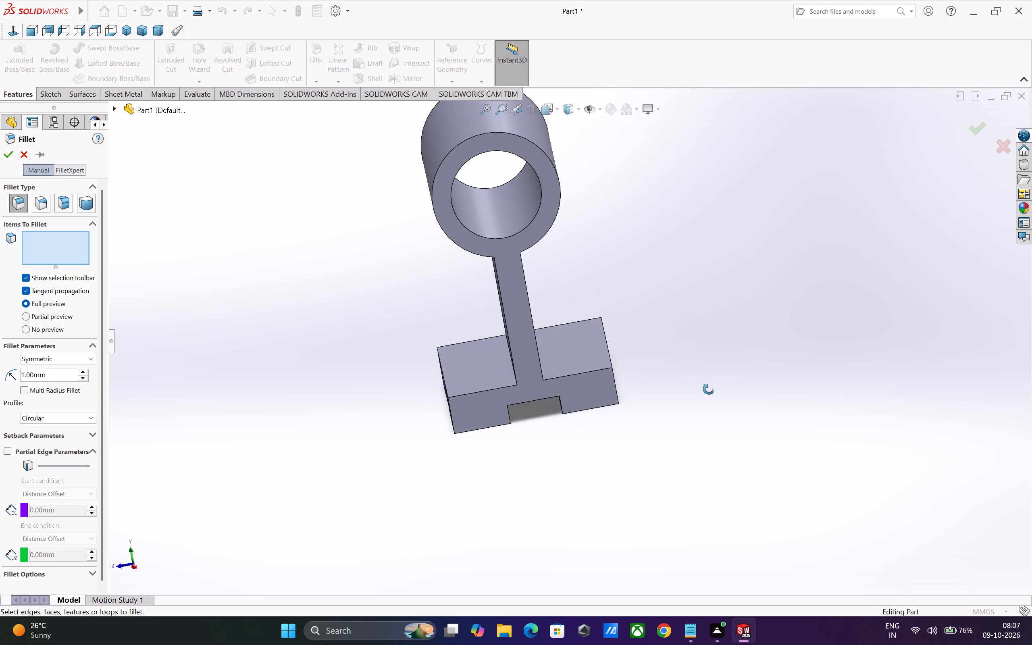
pyautogui.moveTo(709, 389); pyautogui.dragTo(680, 397, button='middle')
pyautogui.scroll(-2, 569, 371)
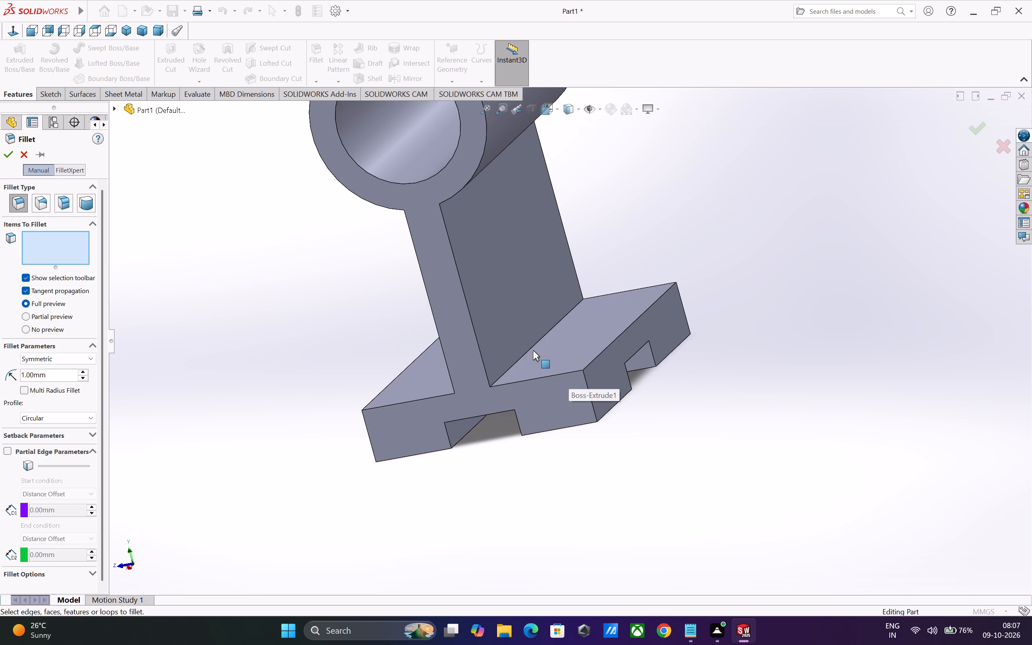
pyautogui.click(531, 350)
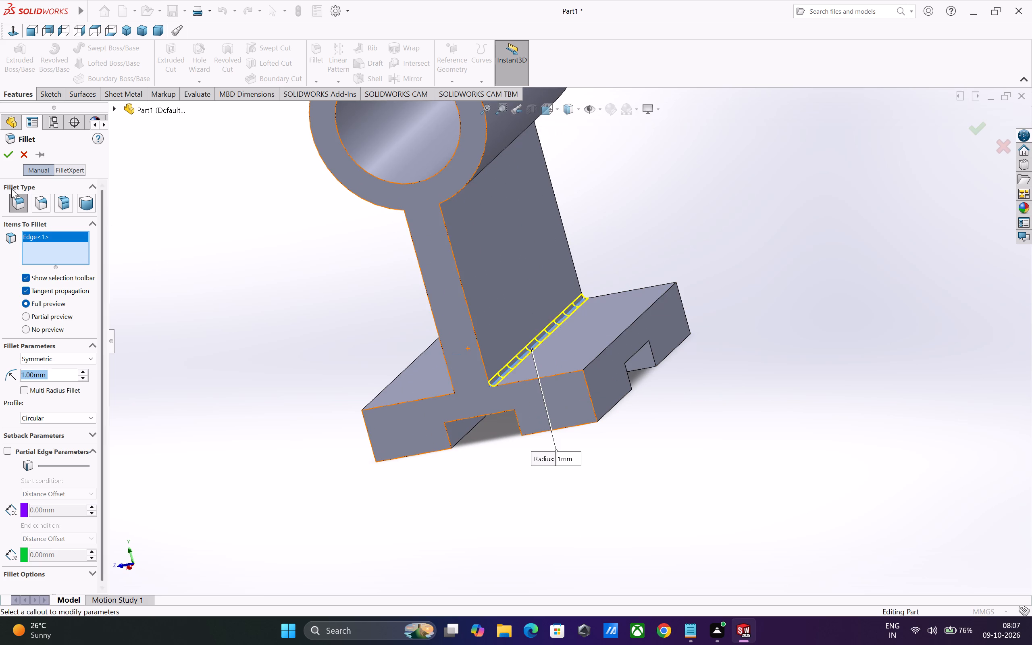
pyautogui.click(8, 159)
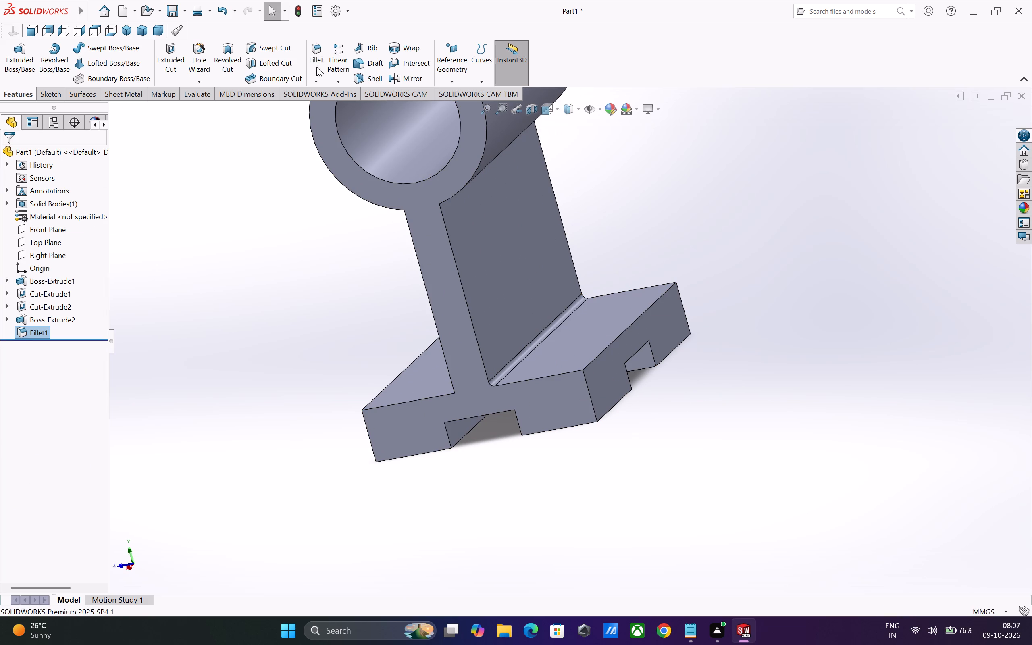
# Fillet the matching base edge on the opposite side of the upright with a 1 mm radius.
pyautogui.click(316, 67)
pyautogui.moveTo(240, 375); pyautogui.dragTo(303, 377, button='middle')
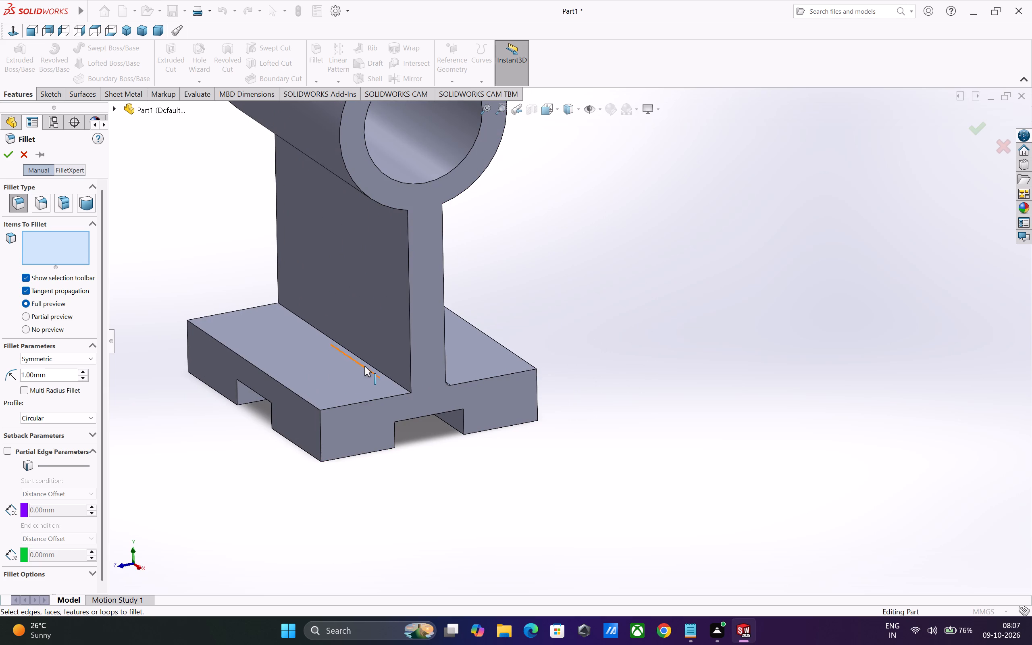
pyautogui.click(372, 367)
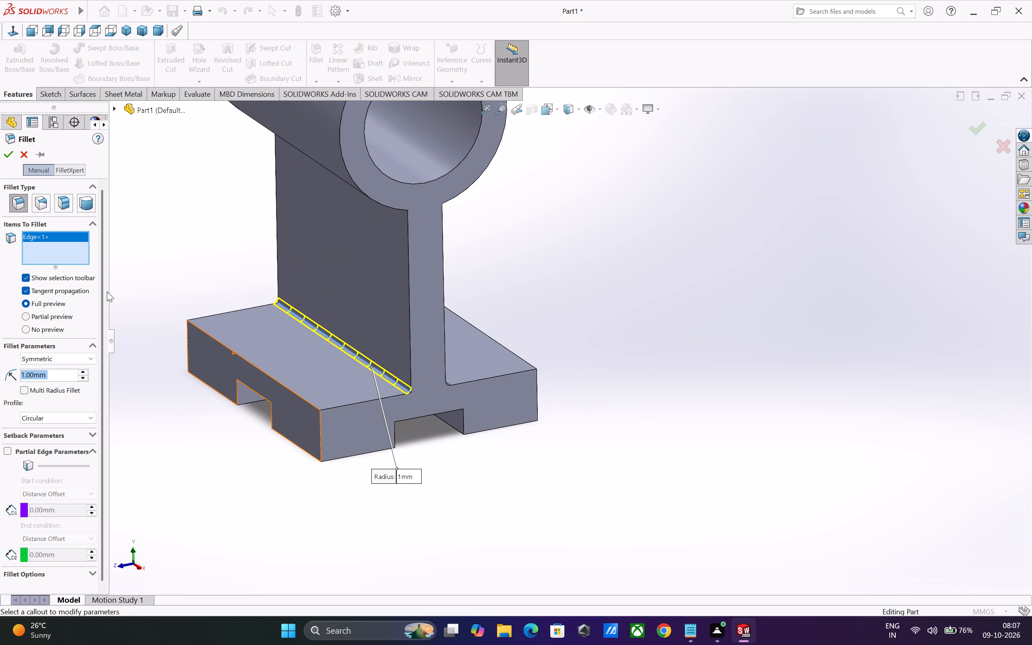
pyautogui.click(6, 158)
pyautogui.scroll(2, 357, 462)
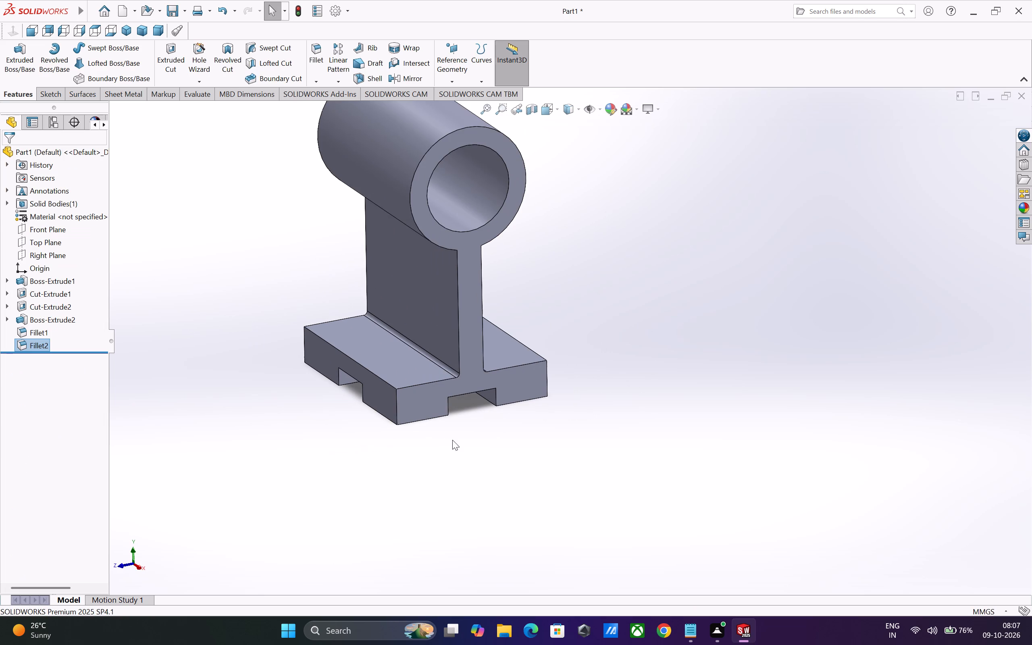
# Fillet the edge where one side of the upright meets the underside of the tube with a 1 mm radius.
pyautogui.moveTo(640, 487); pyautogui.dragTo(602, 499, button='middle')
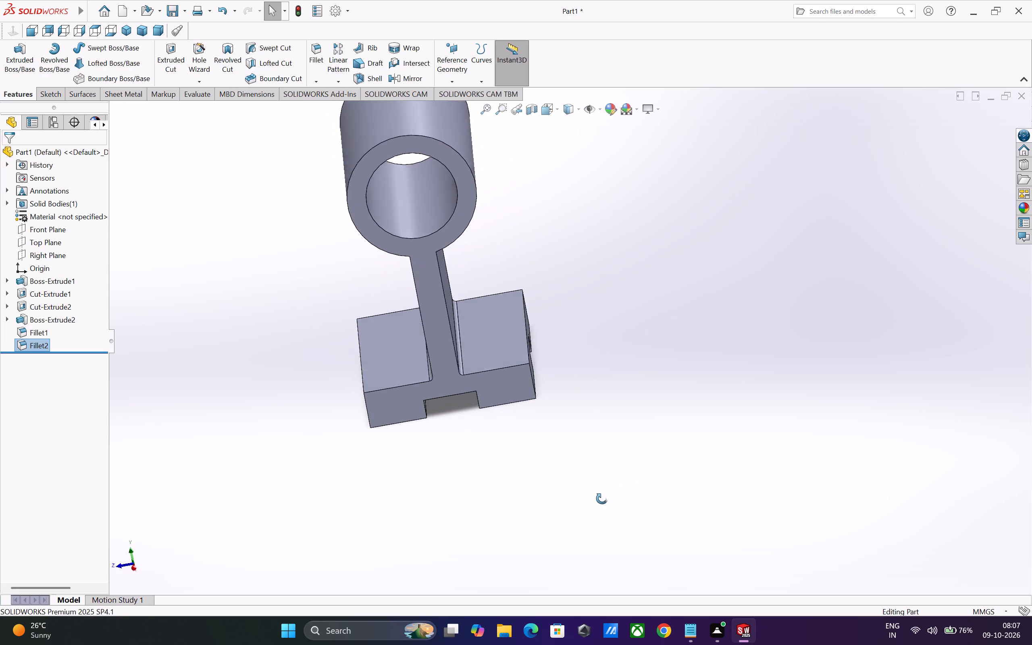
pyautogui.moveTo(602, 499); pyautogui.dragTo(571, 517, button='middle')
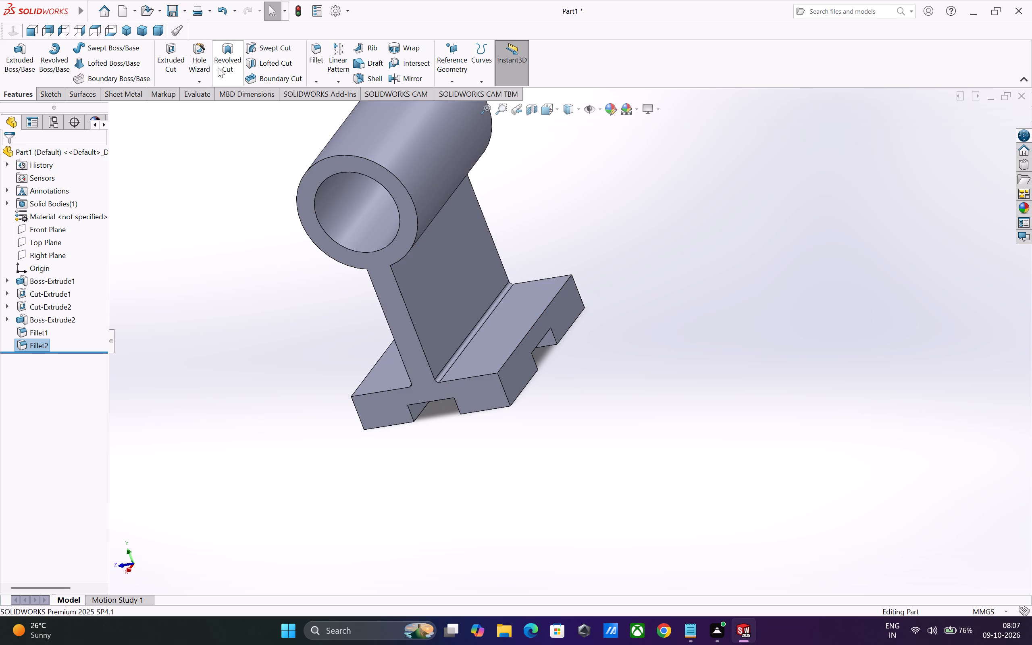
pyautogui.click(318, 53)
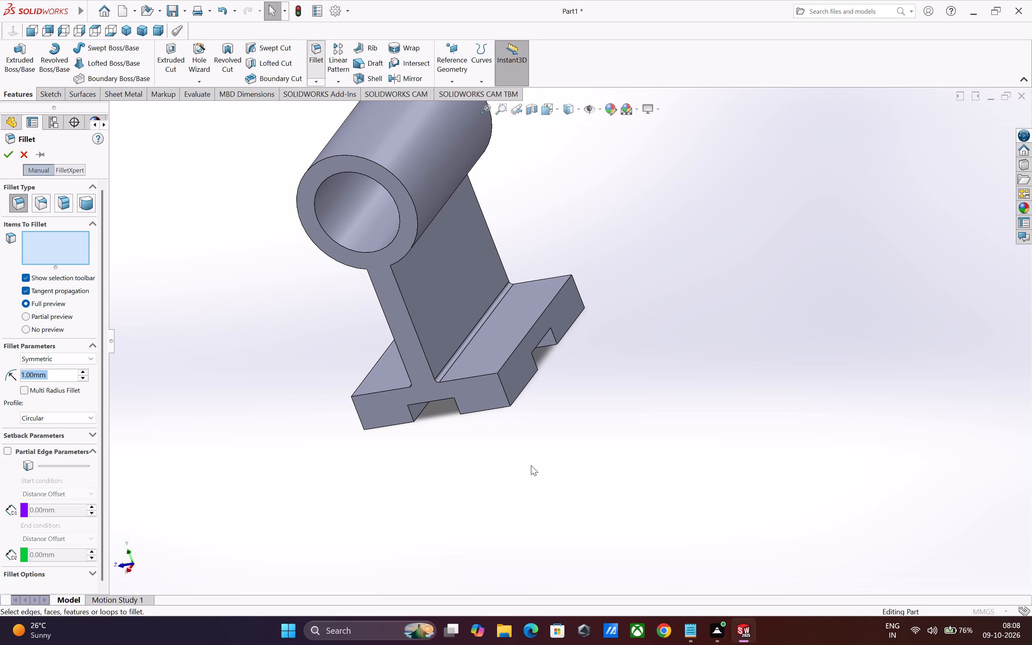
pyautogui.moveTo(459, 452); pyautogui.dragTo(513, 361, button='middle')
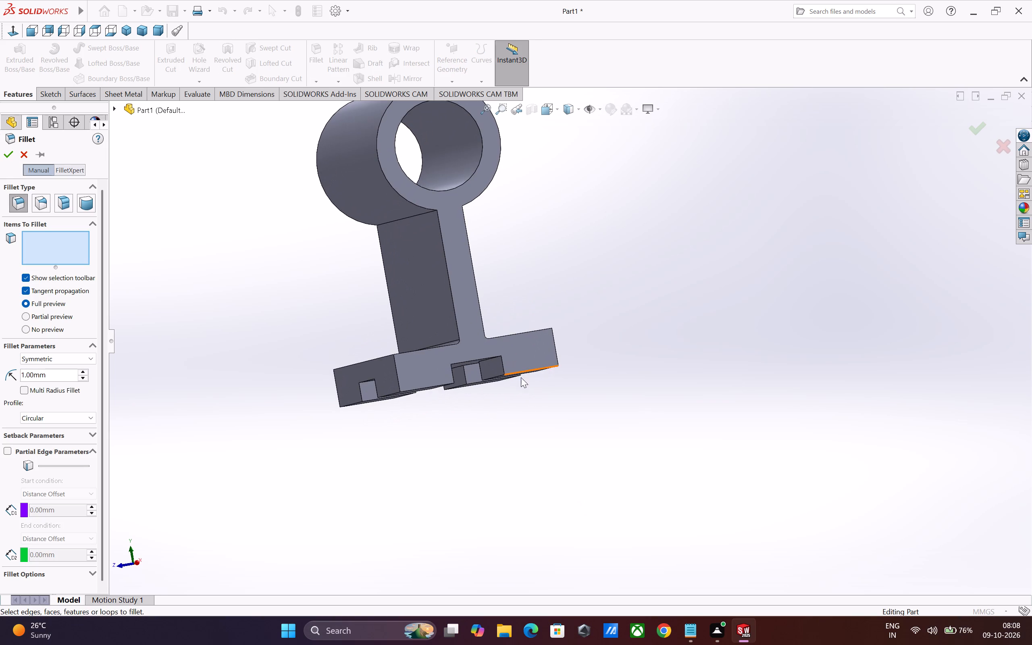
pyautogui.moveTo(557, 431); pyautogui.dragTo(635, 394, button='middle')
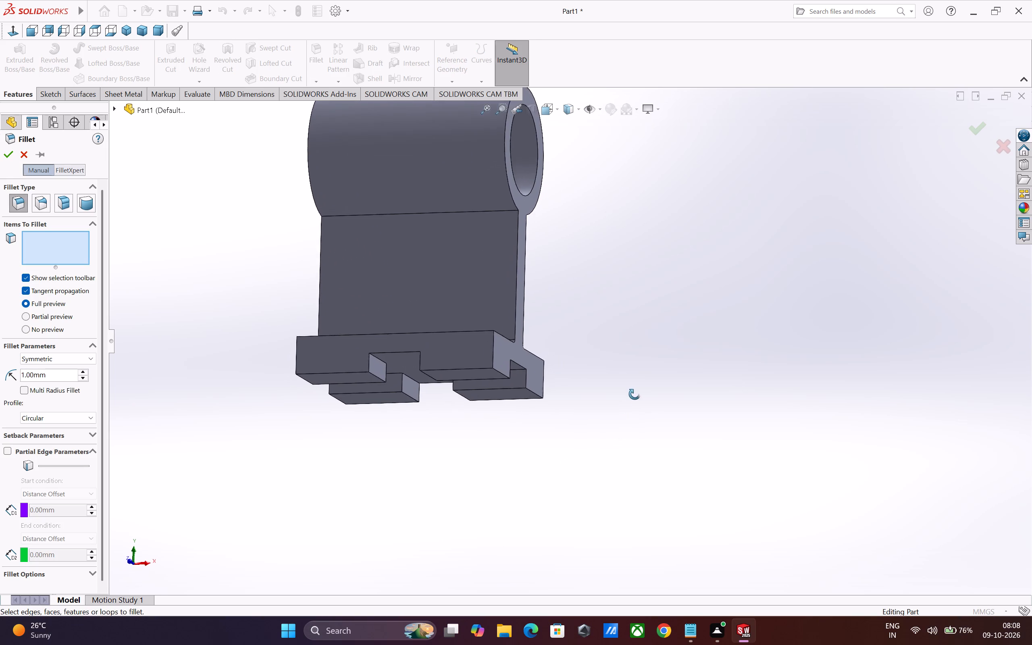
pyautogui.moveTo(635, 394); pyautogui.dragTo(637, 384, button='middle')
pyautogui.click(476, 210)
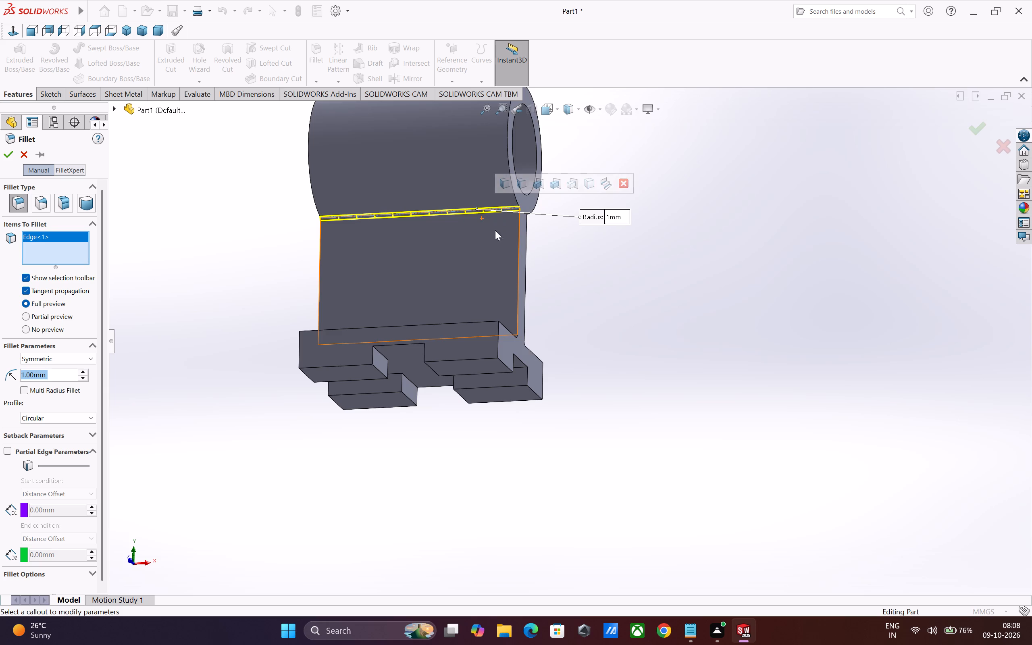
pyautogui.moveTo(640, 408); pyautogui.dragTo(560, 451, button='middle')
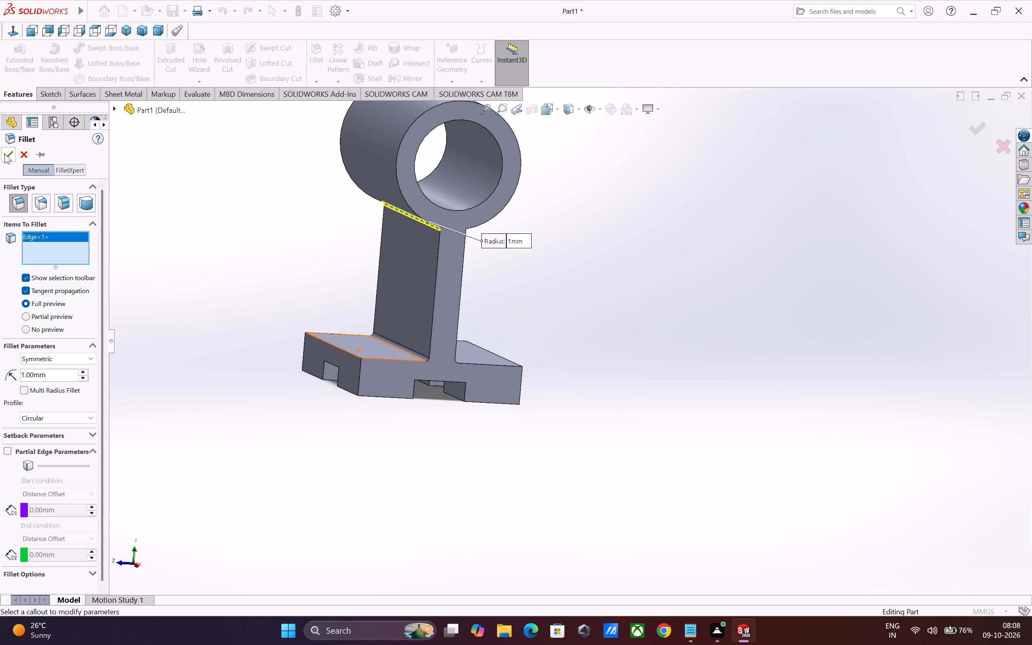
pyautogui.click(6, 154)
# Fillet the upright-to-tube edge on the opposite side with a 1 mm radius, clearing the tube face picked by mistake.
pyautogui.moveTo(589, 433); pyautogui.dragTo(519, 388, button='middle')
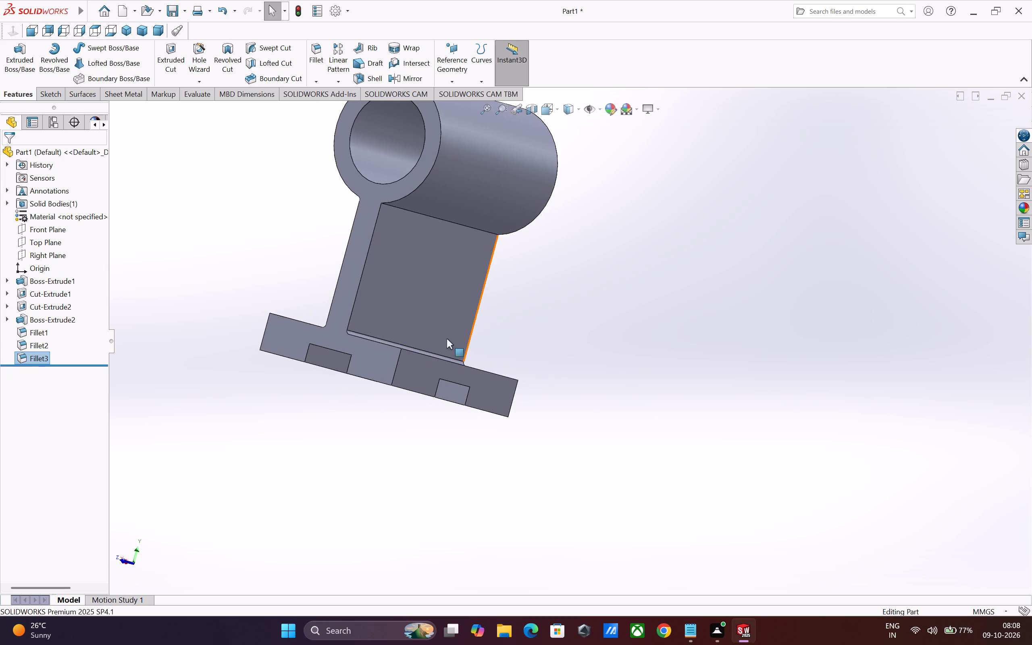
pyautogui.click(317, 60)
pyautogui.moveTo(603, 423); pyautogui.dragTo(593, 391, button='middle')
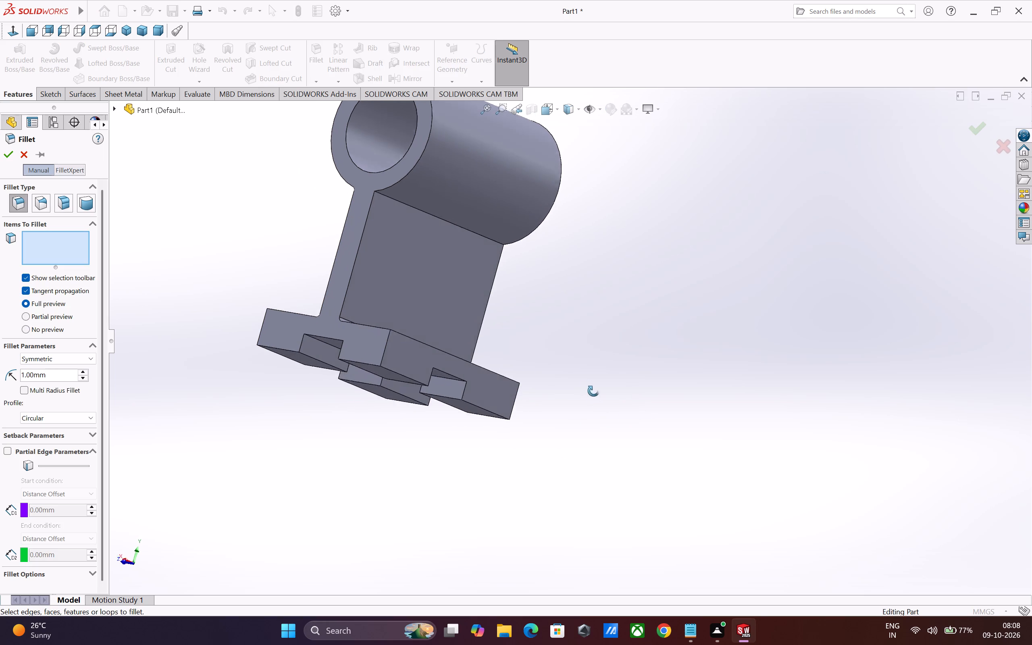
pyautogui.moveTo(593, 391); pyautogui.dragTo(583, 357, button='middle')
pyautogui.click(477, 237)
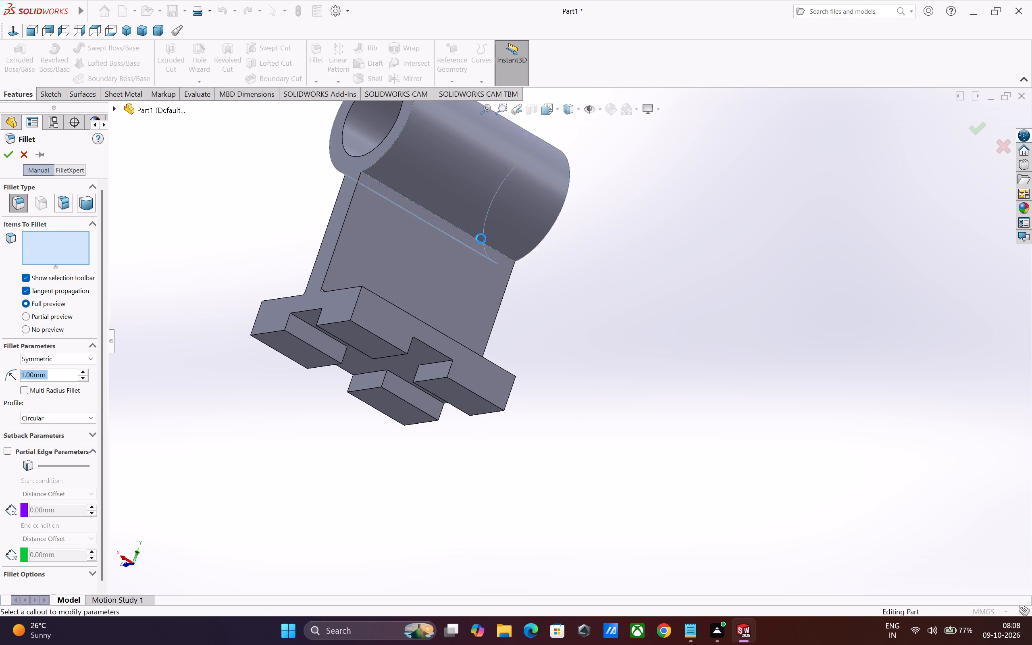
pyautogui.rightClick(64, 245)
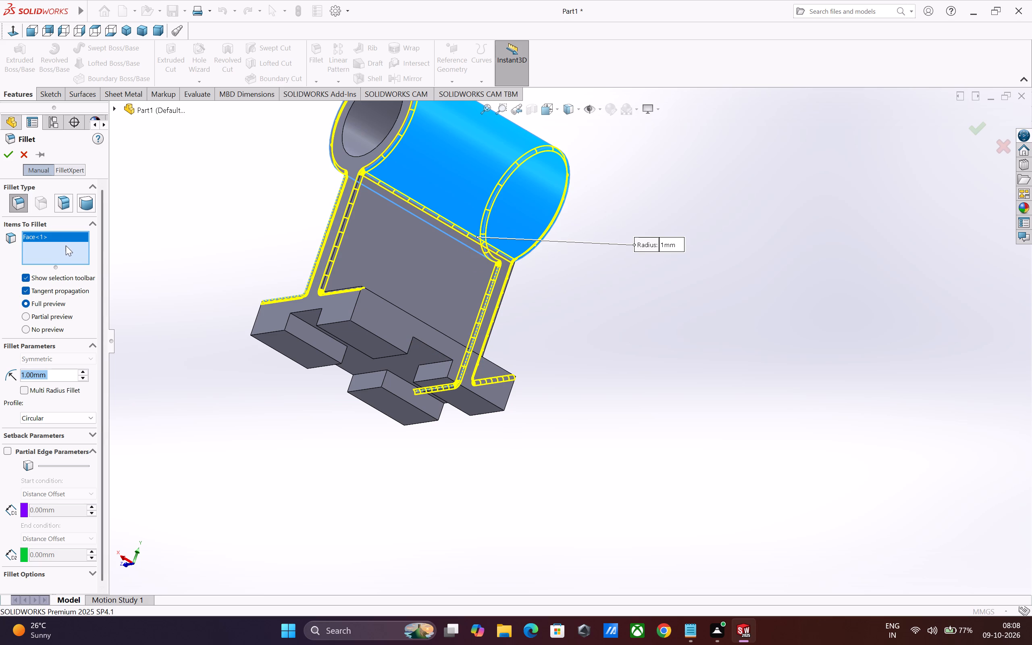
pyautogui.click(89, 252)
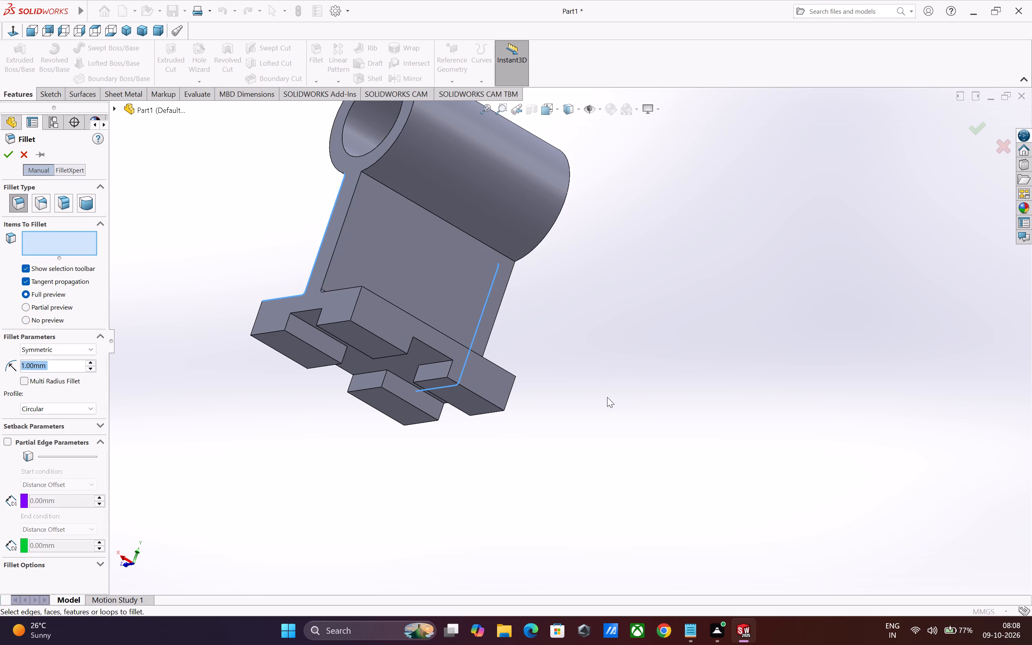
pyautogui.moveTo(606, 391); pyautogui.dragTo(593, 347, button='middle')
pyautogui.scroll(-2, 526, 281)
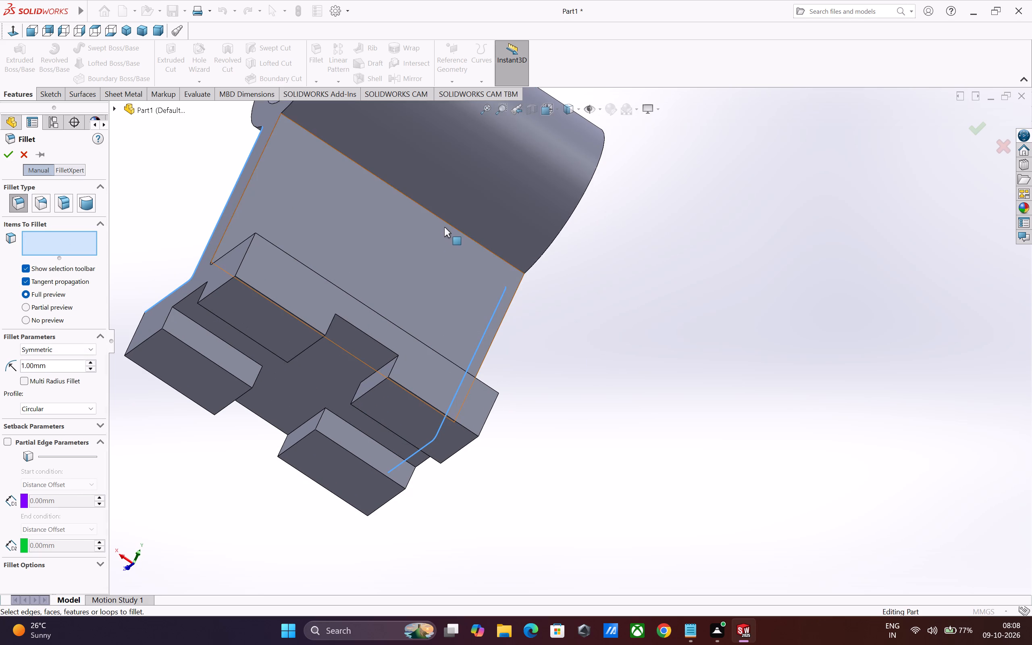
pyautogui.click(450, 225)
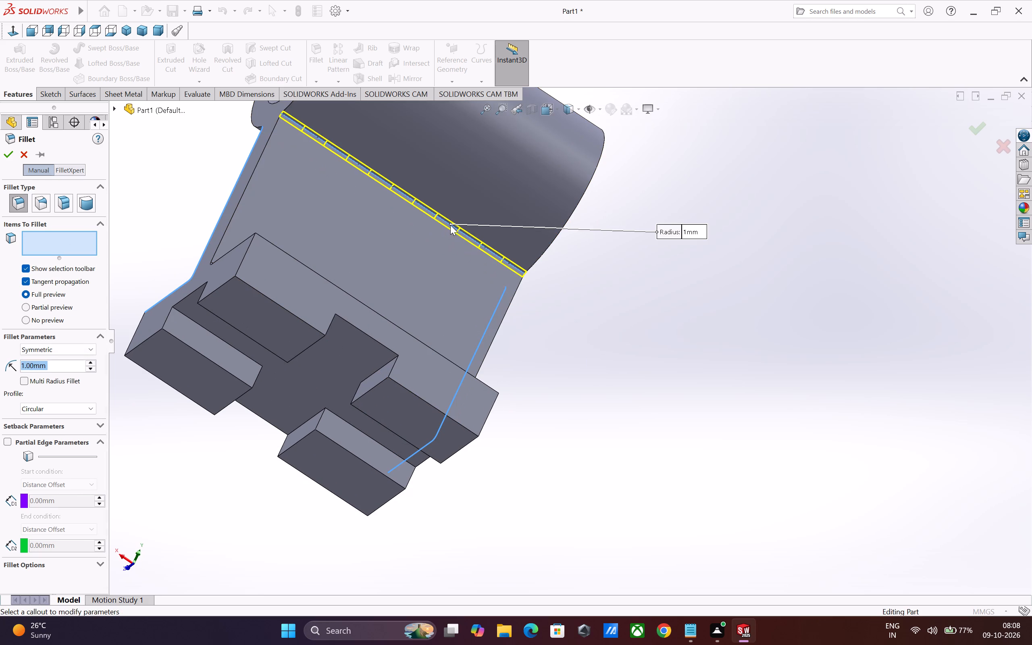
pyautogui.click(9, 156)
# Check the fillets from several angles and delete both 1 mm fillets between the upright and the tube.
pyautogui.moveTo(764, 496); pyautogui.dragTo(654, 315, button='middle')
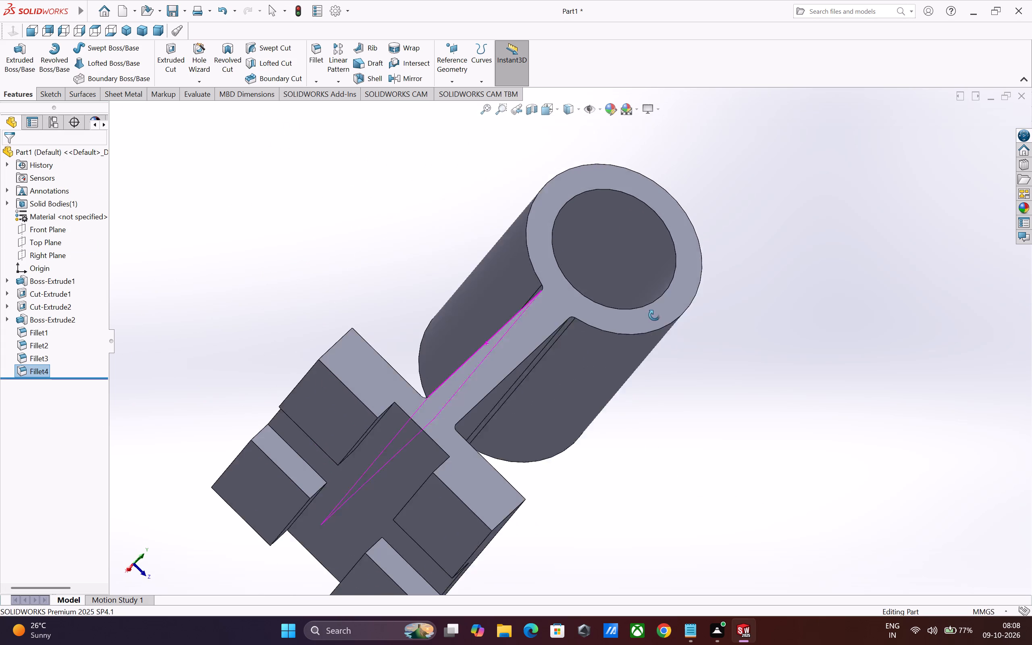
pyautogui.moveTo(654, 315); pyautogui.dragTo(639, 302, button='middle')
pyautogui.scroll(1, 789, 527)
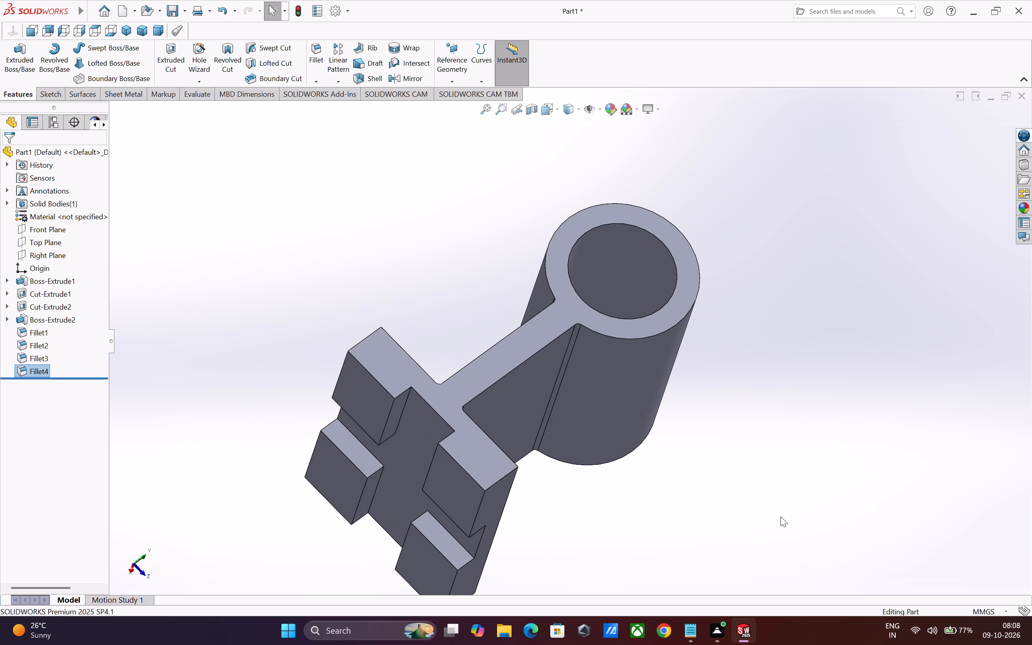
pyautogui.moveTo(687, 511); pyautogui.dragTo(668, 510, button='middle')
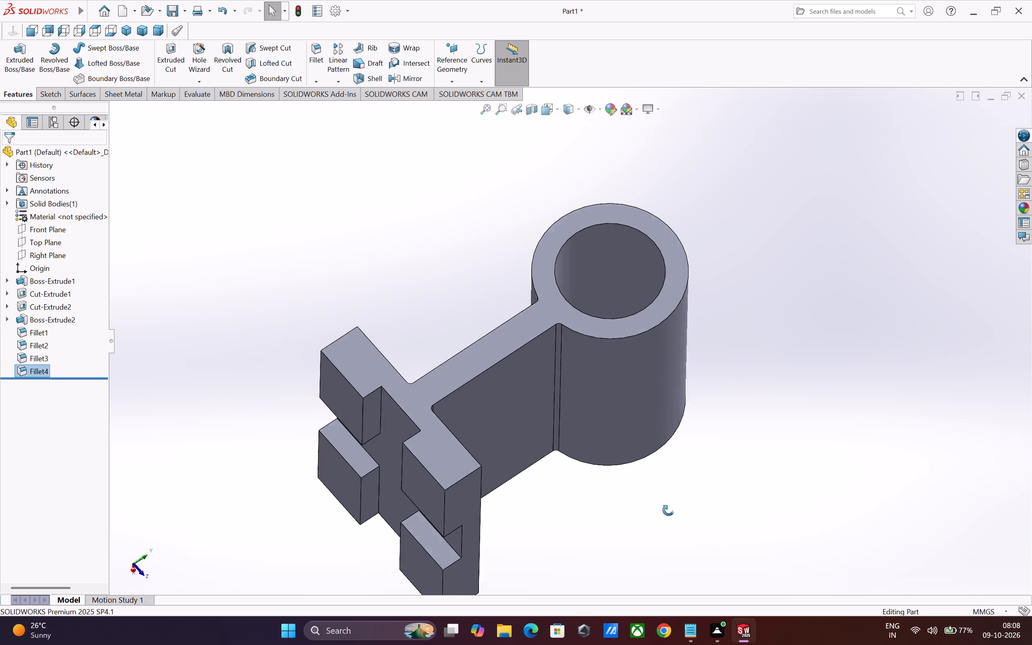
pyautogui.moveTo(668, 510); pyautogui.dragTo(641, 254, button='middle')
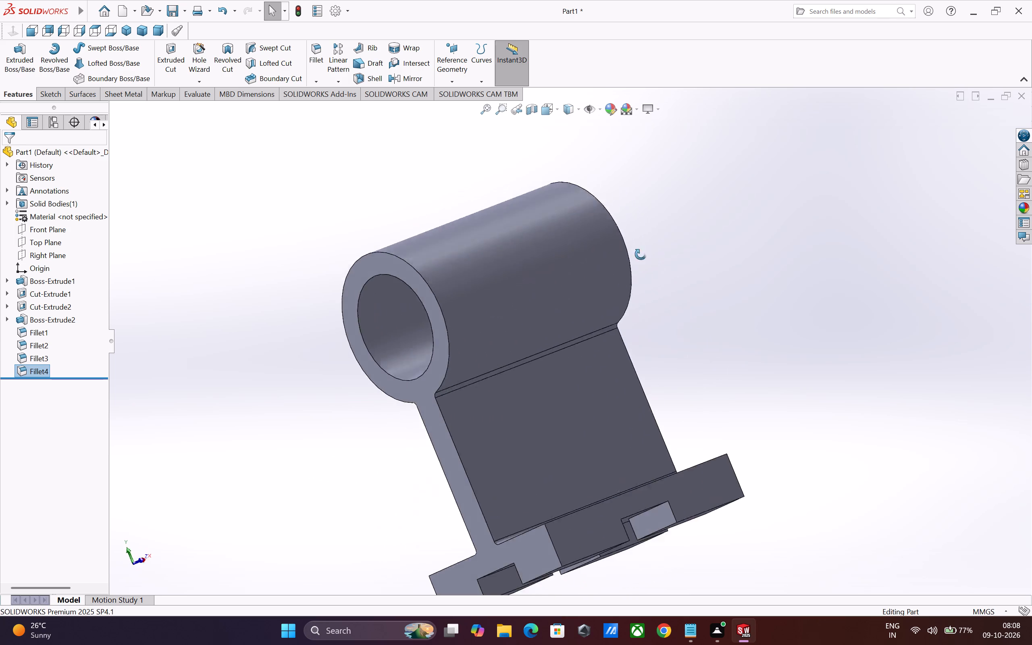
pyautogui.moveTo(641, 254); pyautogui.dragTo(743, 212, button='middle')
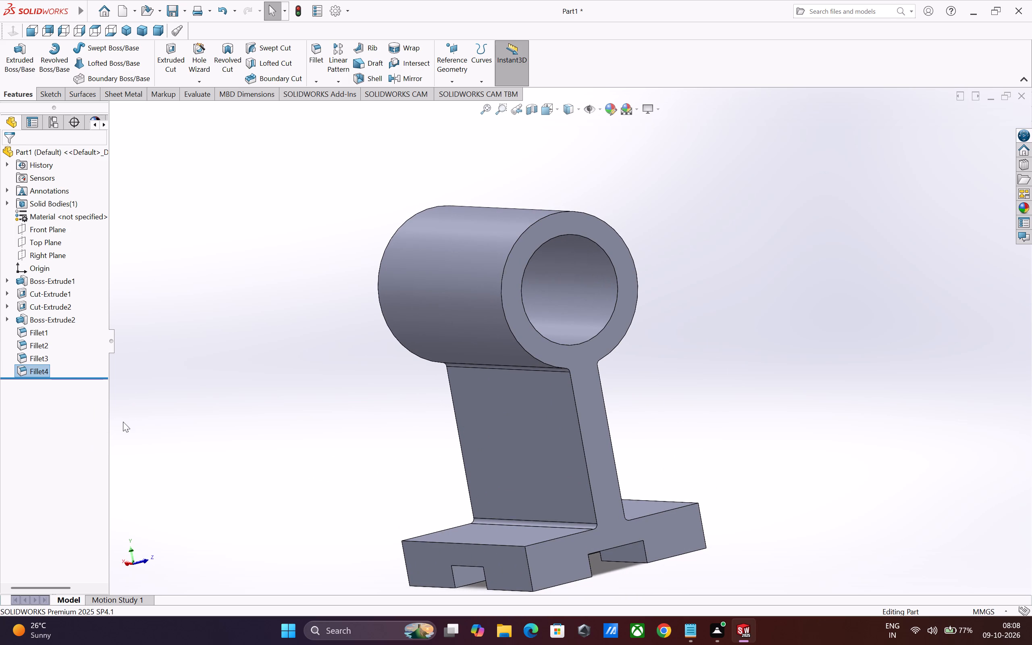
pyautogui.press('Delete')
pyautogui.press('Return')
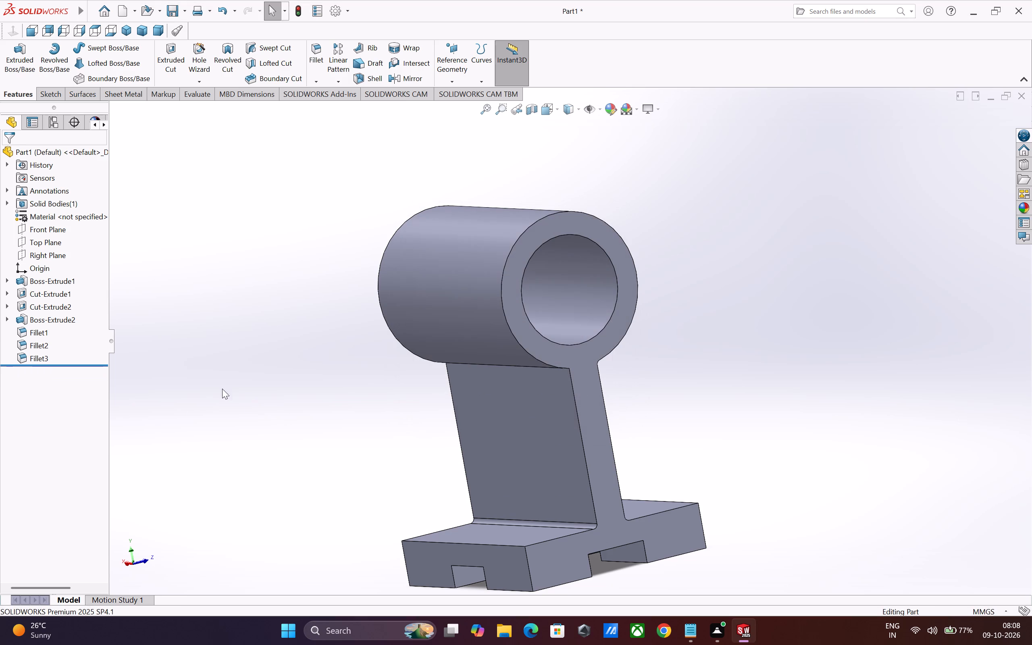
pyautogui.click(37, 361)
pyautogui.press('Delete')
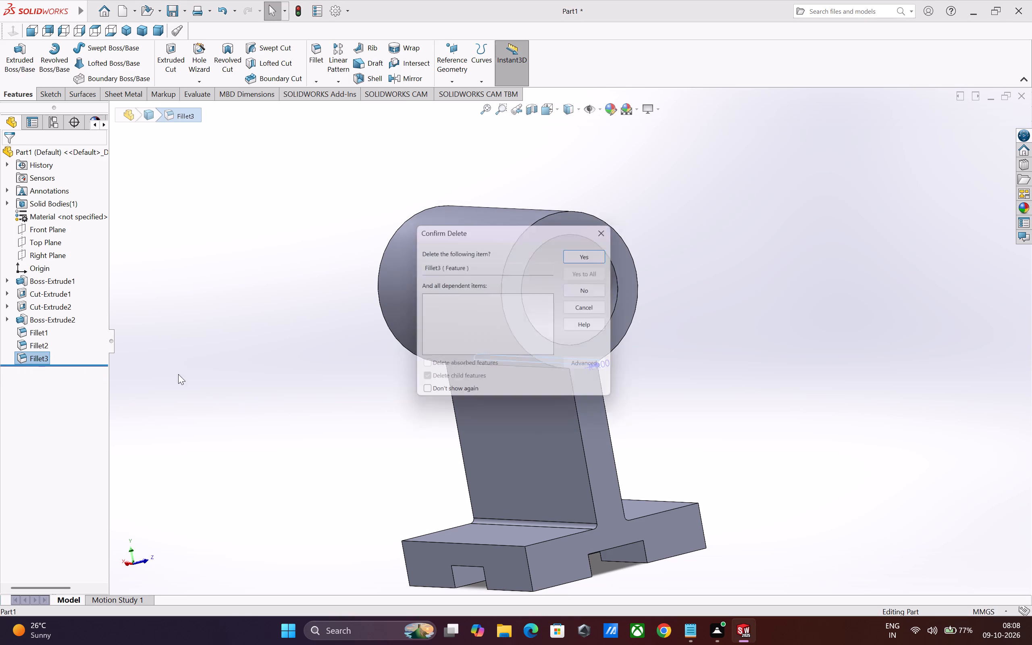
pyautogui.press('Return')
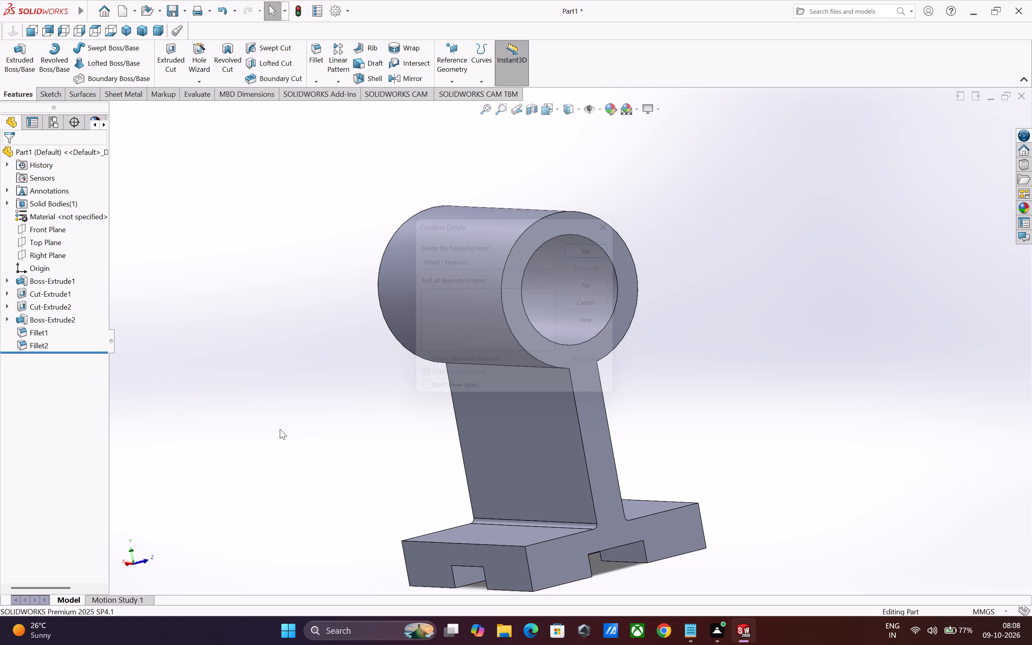
# Fillet the edge where one side of the upright meets the underside of the tube with a 3 mm radius.
pyautogui.middleClick(280, 429)
pyautogui.moveTo(282, 424); pyautogui.dragTo(597, 170, button='middle')
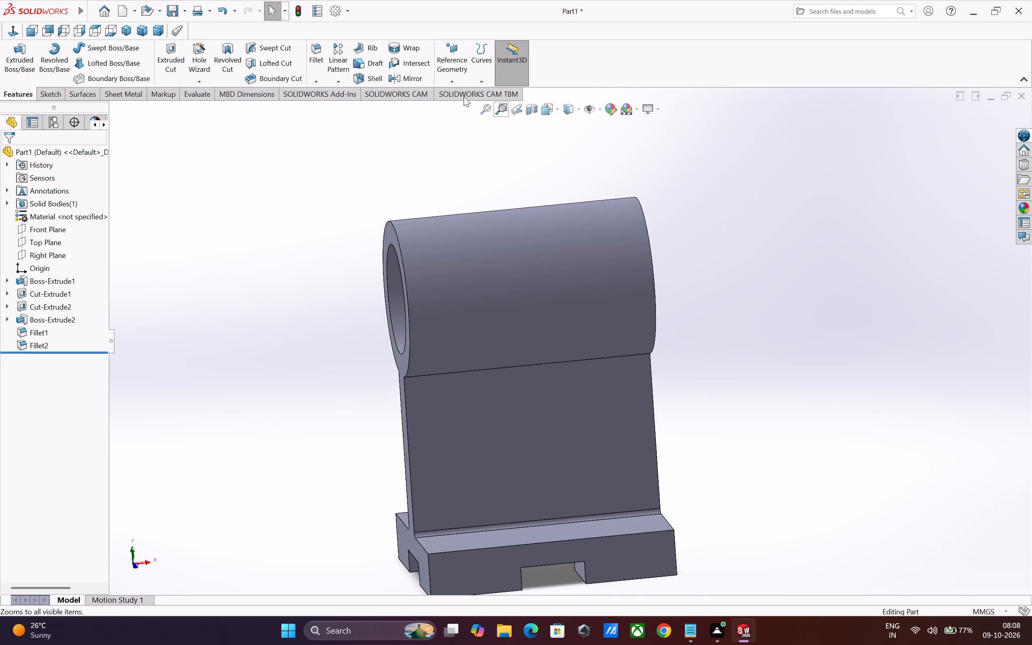
pyautogui.click(315, 67)
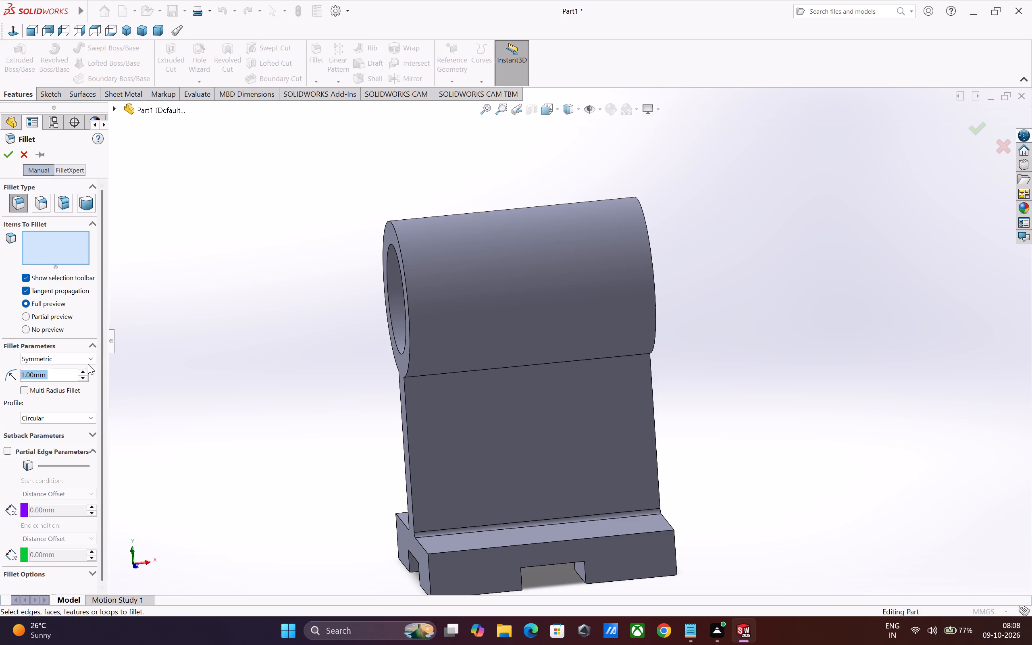
pyautogui.press('3')
pyautogui.press('Return')
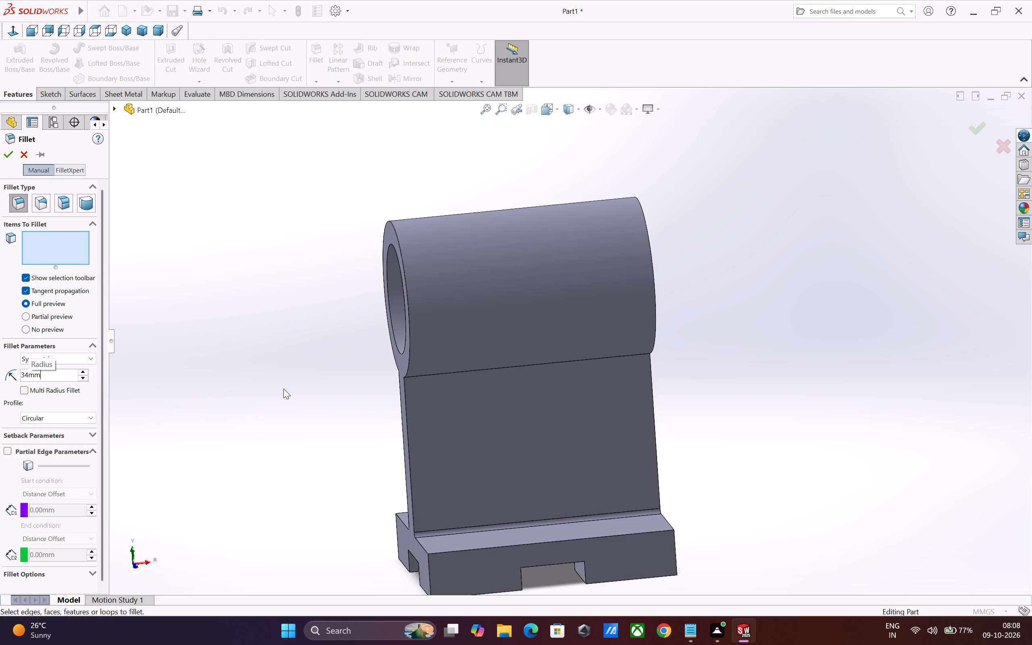
pyautogui.doubleClick(46, 377)
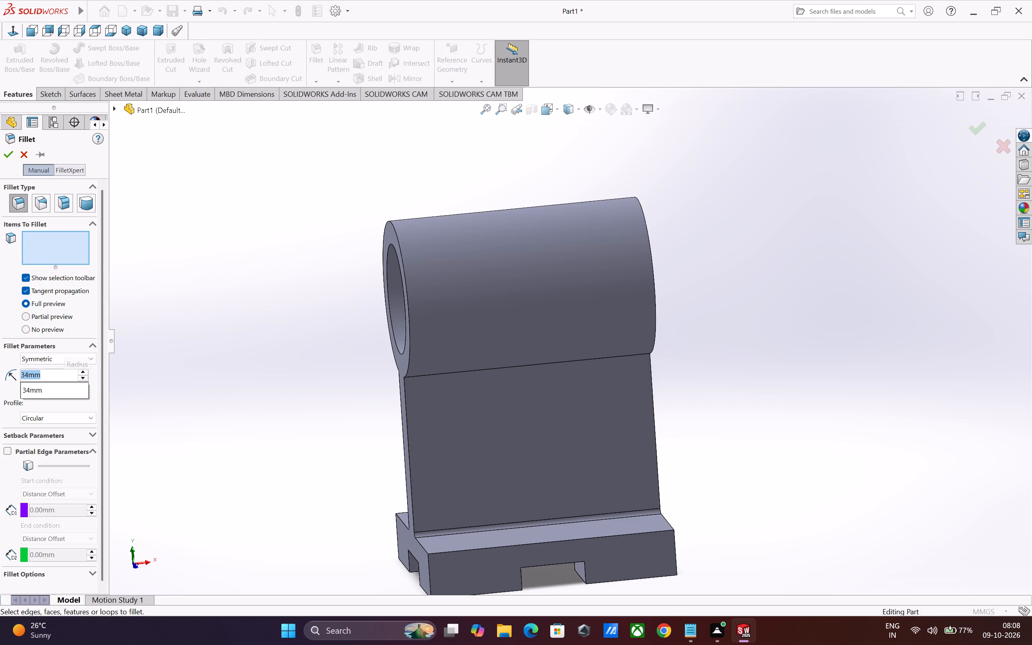
pyautogui.press('3')
pyautogui.press('Return')
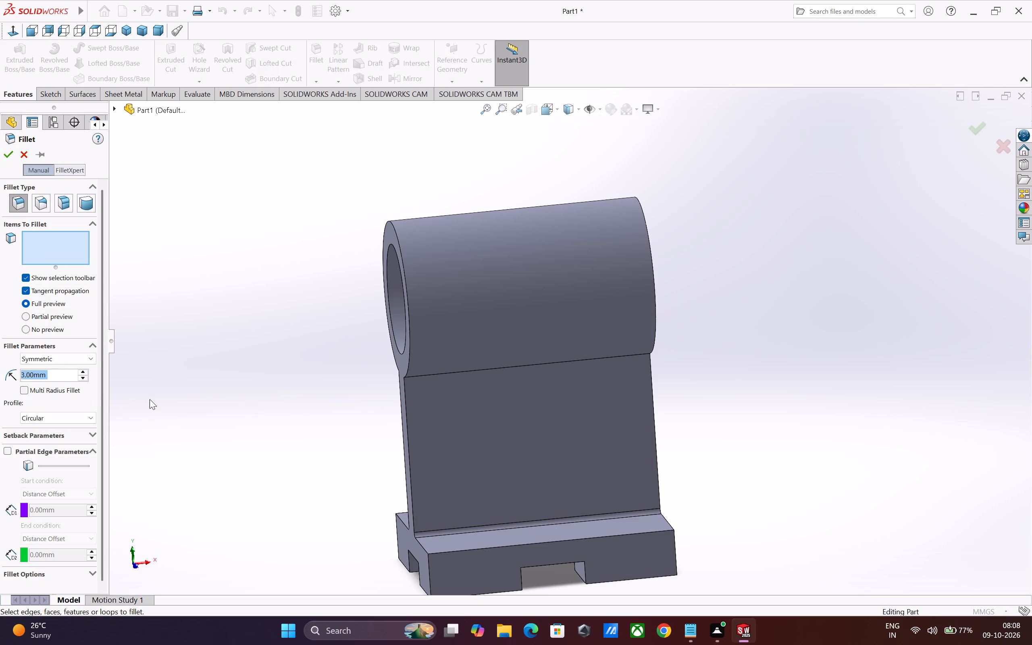
pyautogui.click(127, 398)
pyautogui.moveTo(339, 433); pyautogui.dragTo(335, 335, button='middle')
pyautogui.click(422, 359)
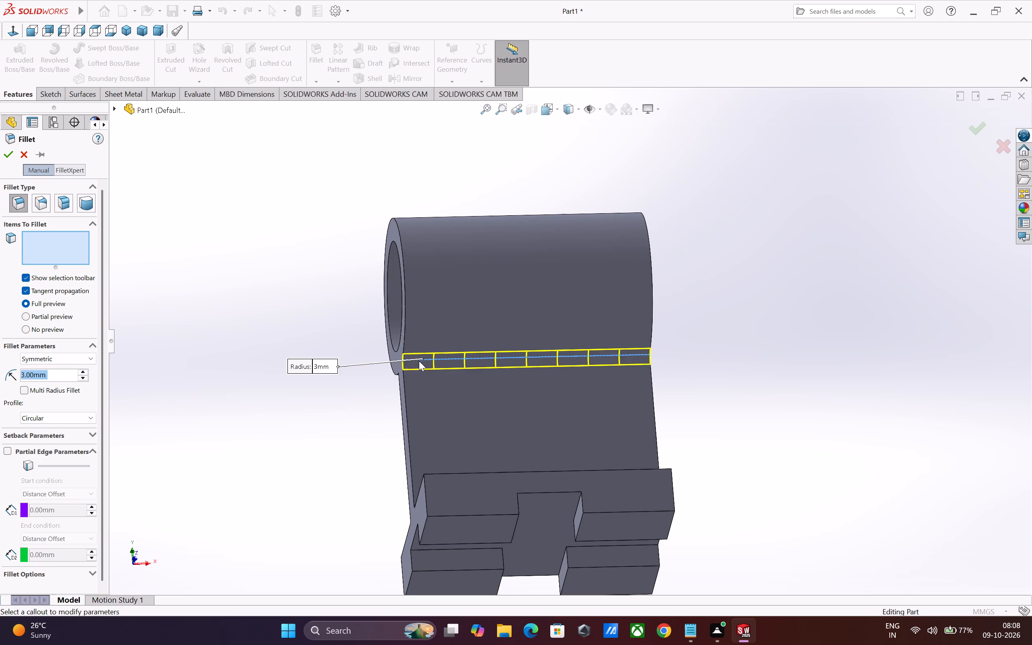
pyautogui.moveTo(5, 158); pyautogui.dragTo(9, 162)
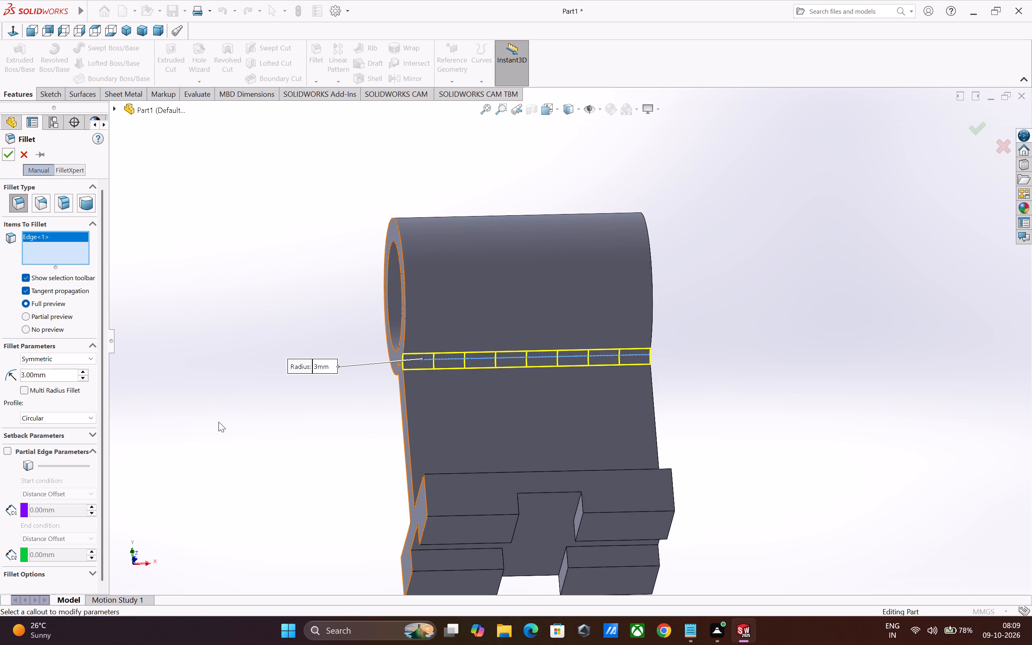
pyautogui.click(8, 156)
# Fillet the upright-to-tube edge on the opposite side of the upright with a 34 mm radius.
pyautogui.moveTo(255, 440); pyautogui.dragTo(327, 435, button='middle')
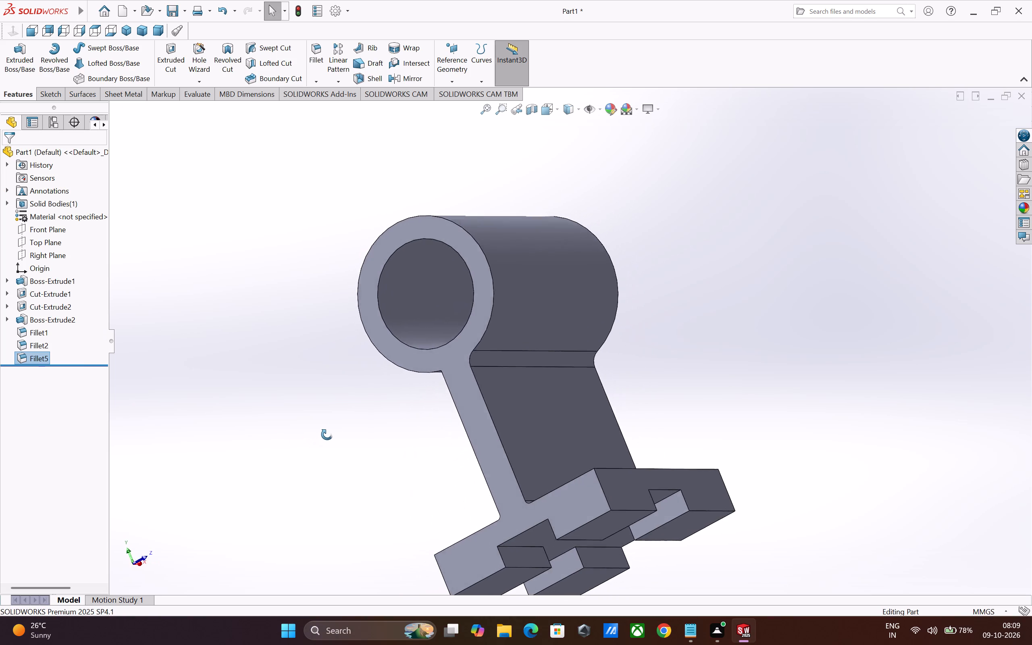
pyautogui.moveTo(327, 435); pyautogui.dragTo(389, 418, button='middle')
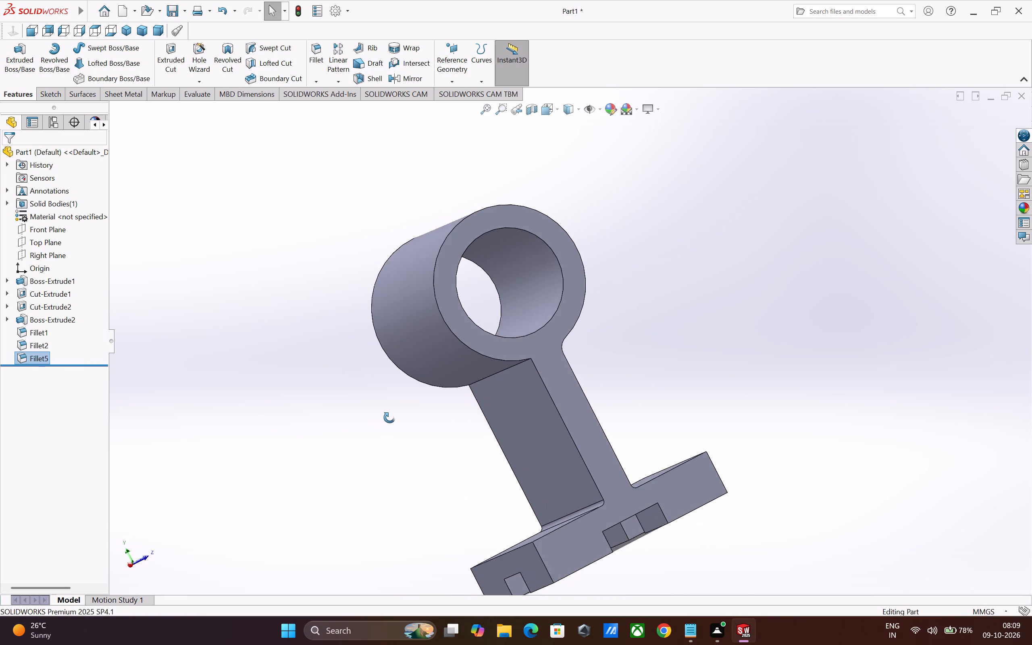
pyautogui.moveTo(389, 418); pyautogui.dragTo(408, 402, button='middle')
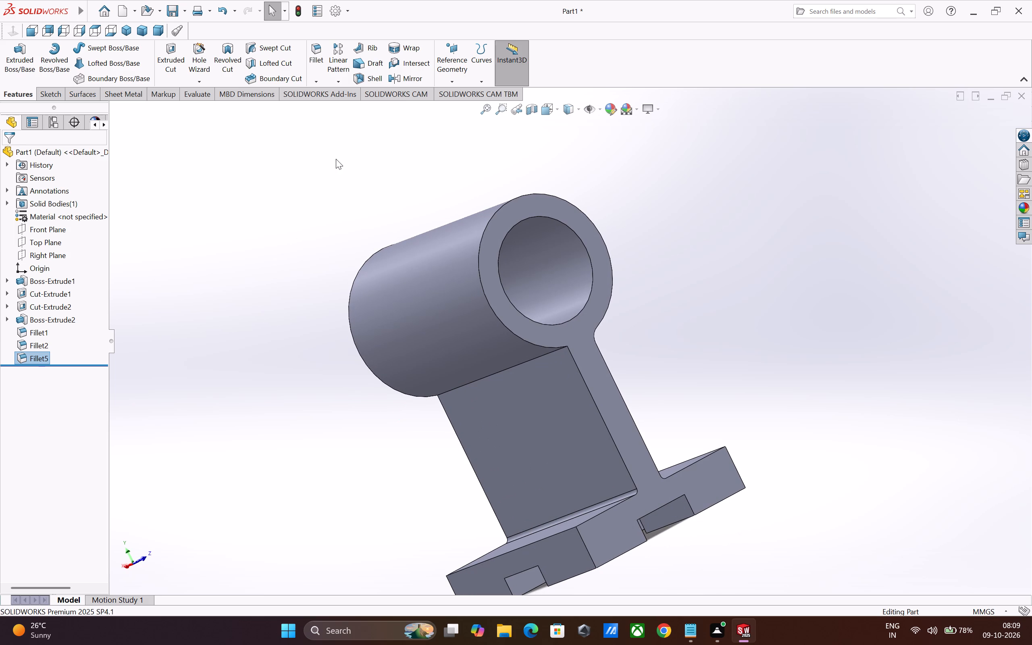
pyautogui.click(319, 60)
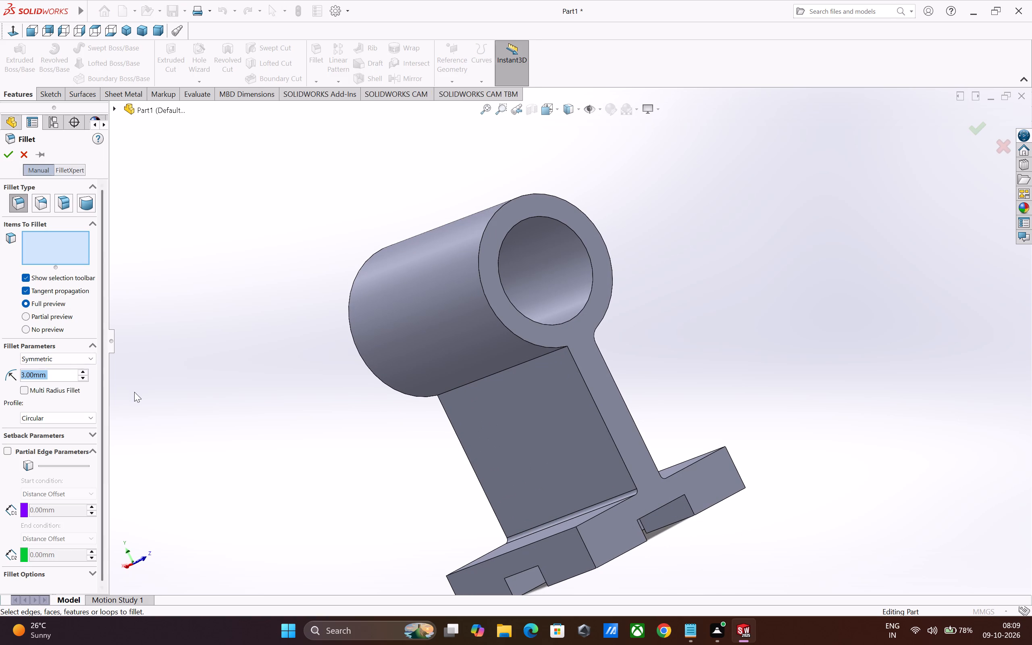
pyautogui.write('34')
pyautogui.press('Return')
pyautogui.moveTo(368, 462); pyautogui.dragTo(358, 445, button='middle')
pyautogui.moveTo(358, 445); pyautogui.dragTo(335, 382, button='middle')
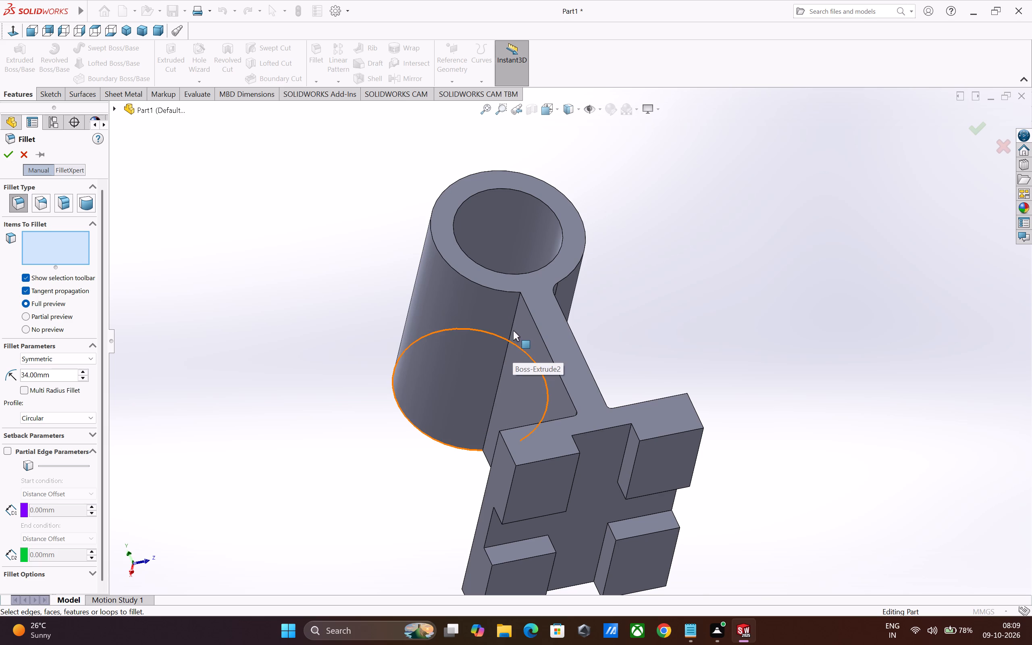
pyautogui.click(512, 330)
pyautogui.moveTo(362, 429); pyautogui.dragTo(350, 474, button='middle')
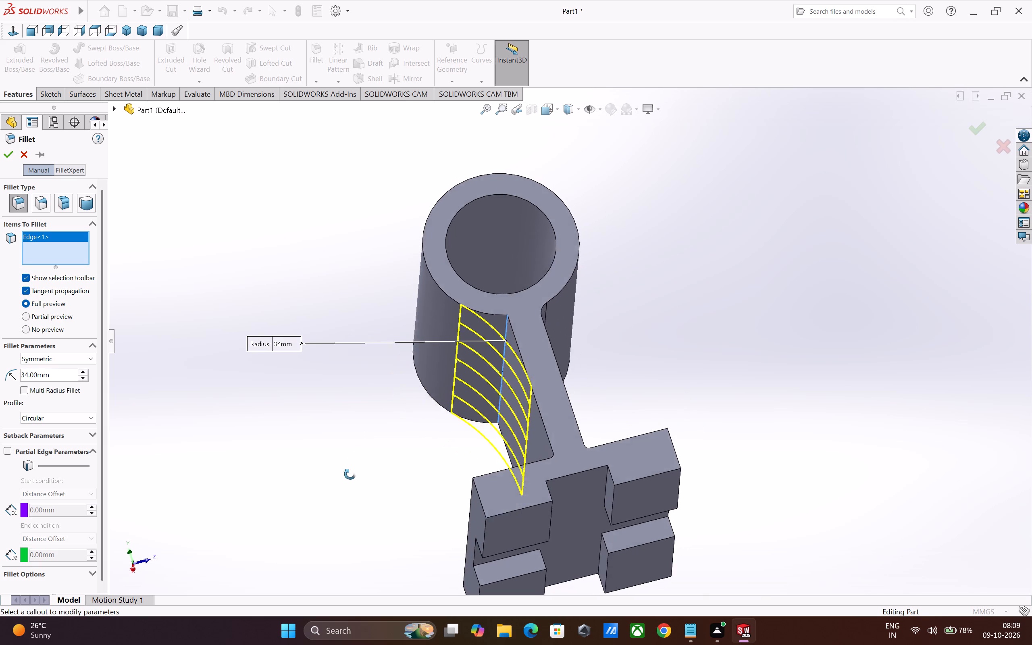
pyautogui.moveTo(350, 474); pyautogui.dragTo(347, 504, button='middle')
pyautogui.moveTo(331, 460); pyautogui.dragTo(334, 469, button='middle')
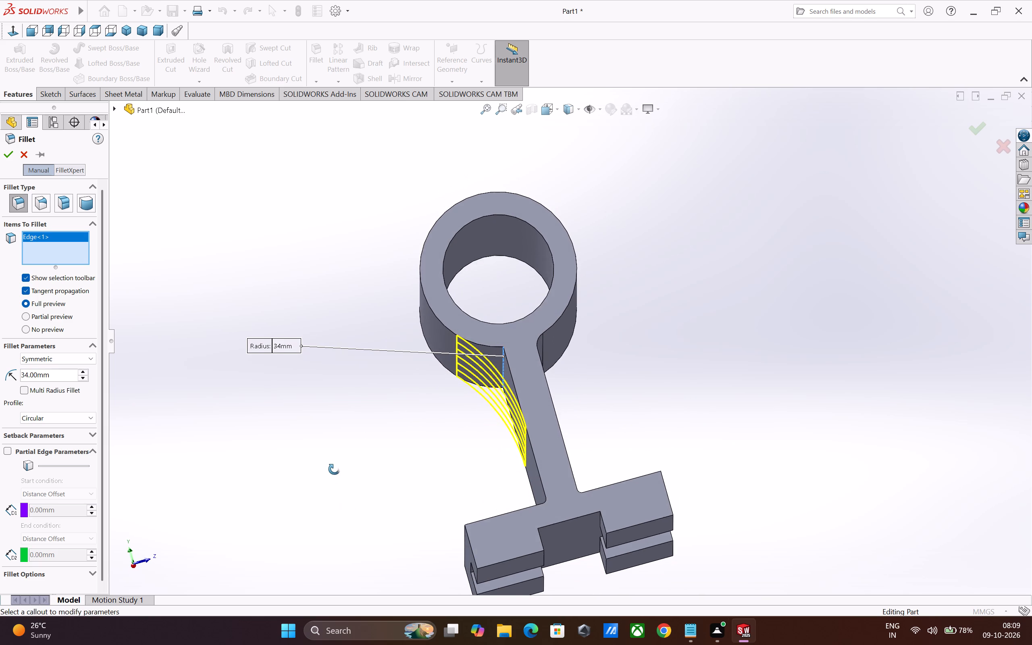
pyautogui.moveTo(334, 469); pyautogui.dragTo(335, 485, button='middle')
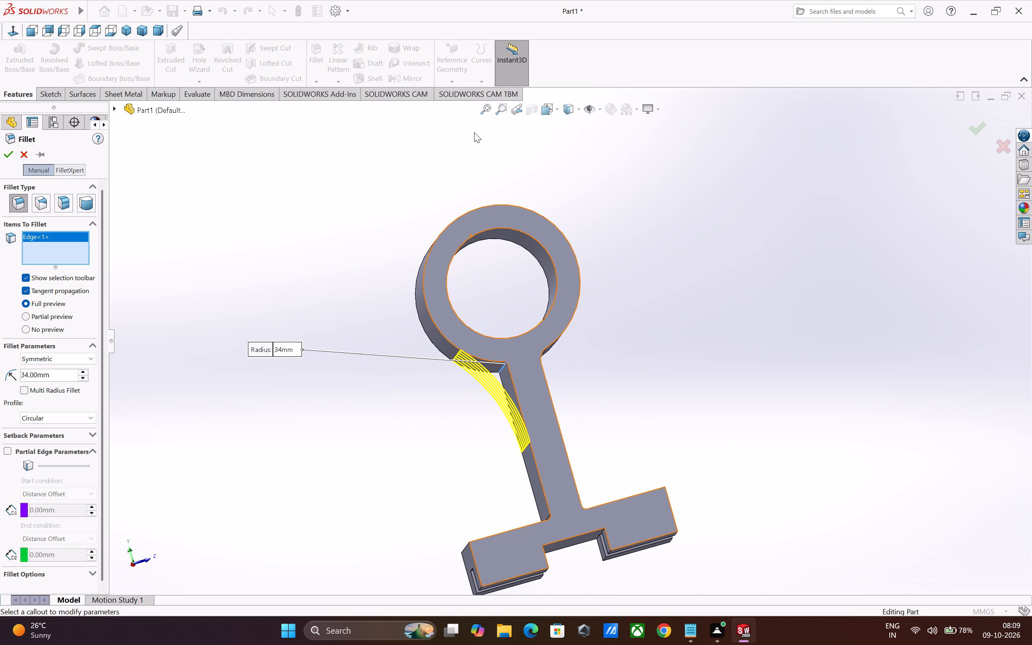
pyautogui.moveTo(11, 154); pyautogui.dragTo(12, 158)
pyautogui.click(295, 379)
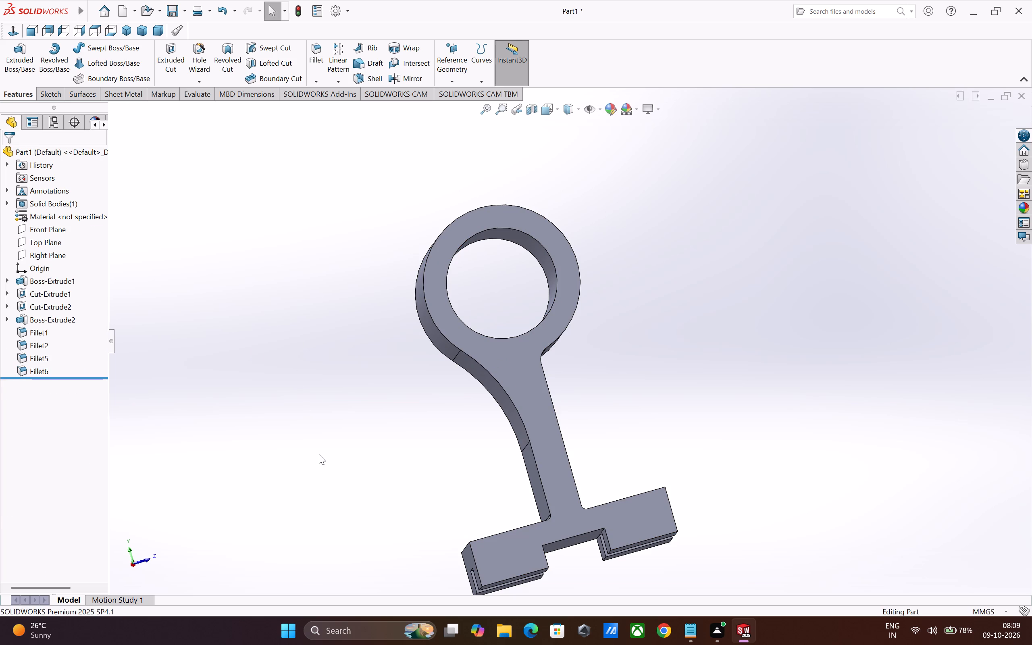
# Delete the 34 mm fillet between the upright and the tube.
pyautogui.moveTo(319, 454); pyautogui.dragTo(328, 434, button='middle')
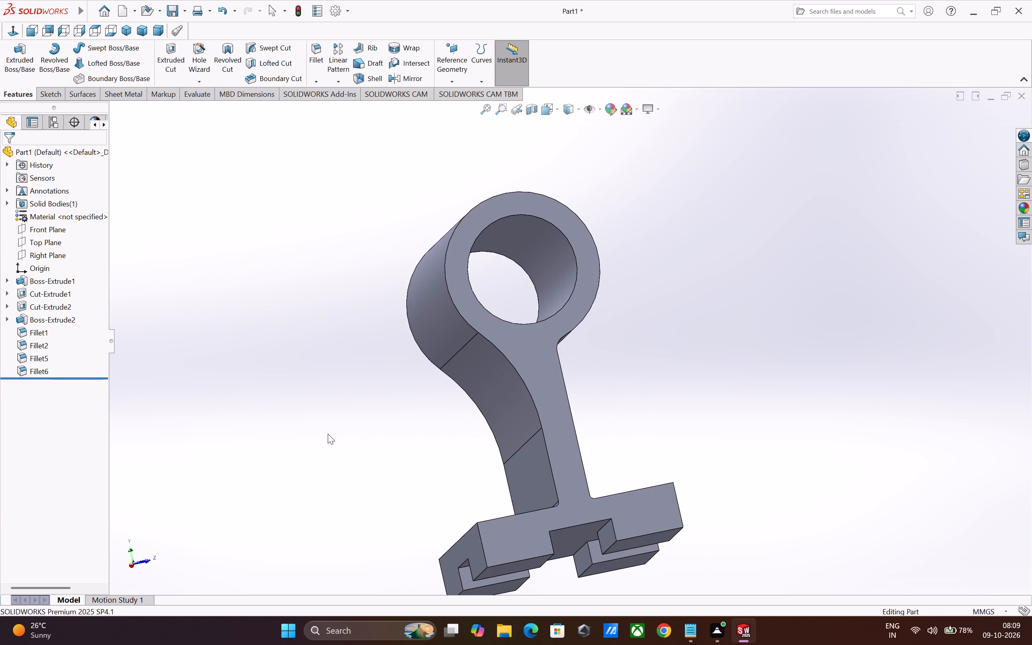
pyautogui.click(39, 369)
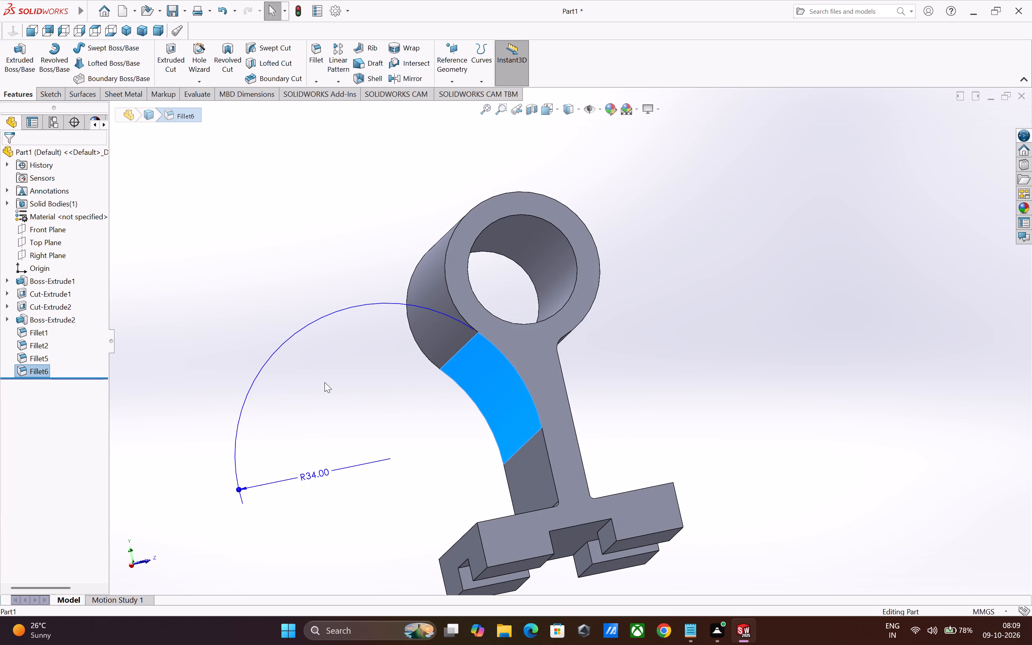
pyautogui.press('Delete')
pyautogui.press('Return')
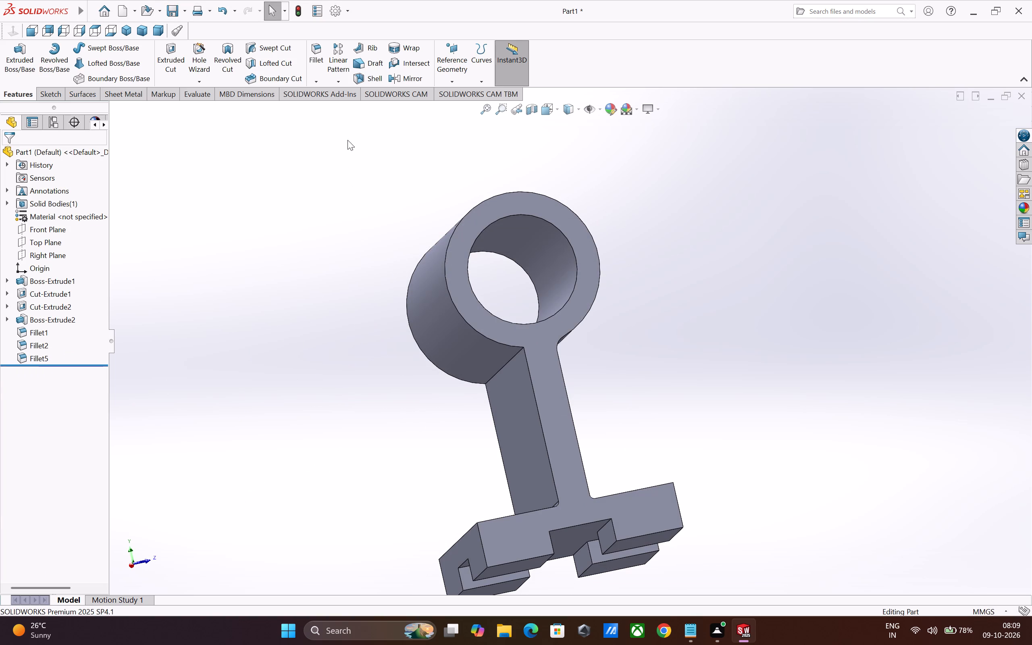
# Fillet the remaining sharp edge between the upright and the underside of the tube with a 3 mm radius.
pyautogui.click(317, 64)
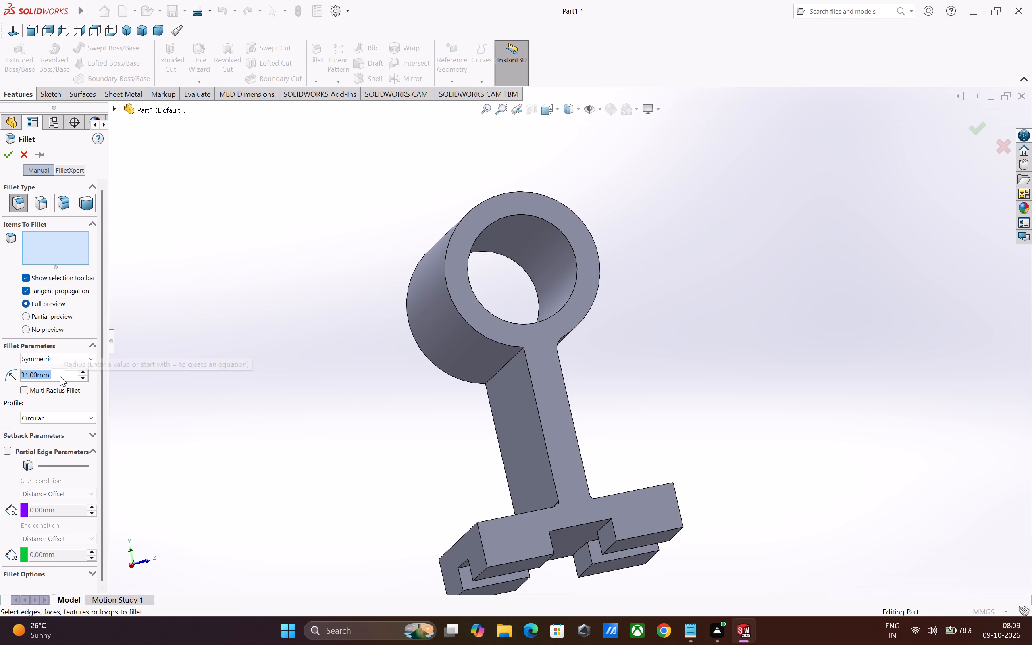
pyautogui.press('3')
pyautogui.press('Return')
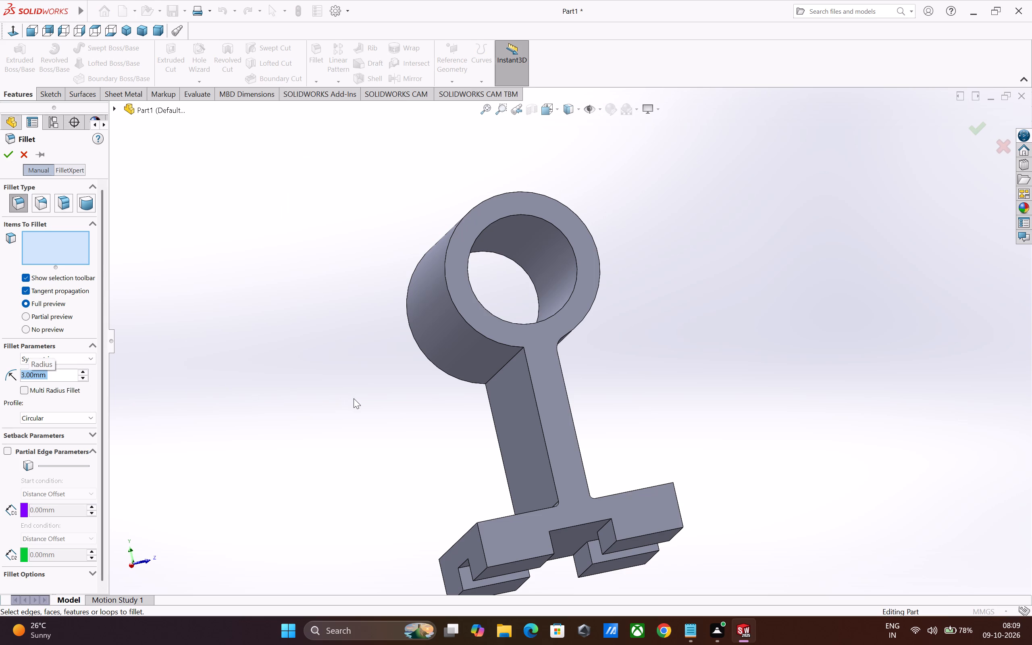
pyautogui.click(338, 393)
pyautogui.middleClick(346, 393)
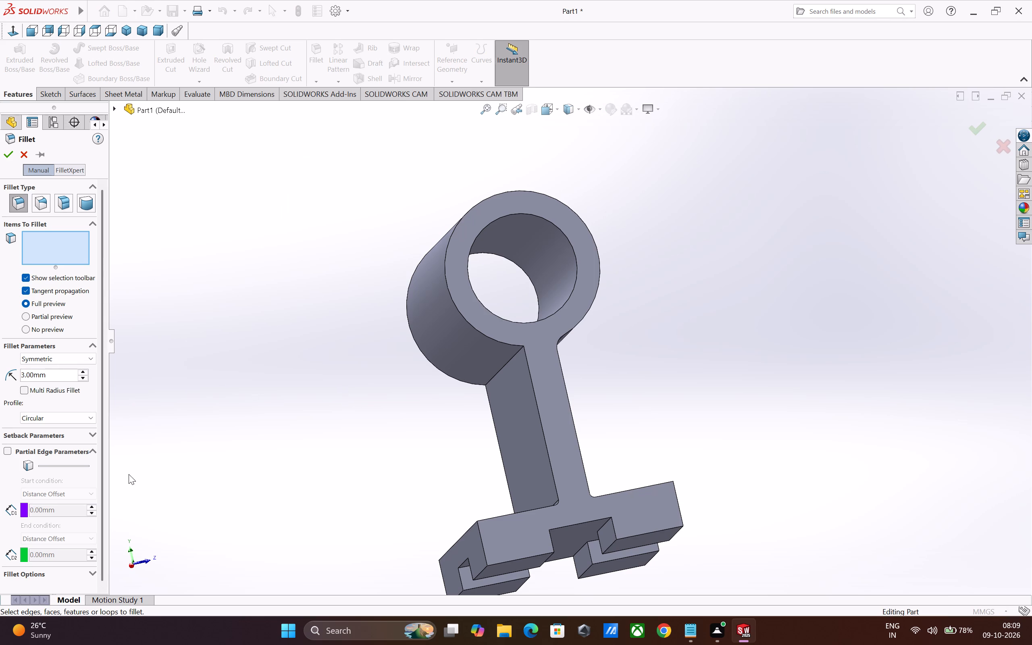
pyautogui.moveTo(302, 444); pyautogui.dragTo(311, 435, button='middle')
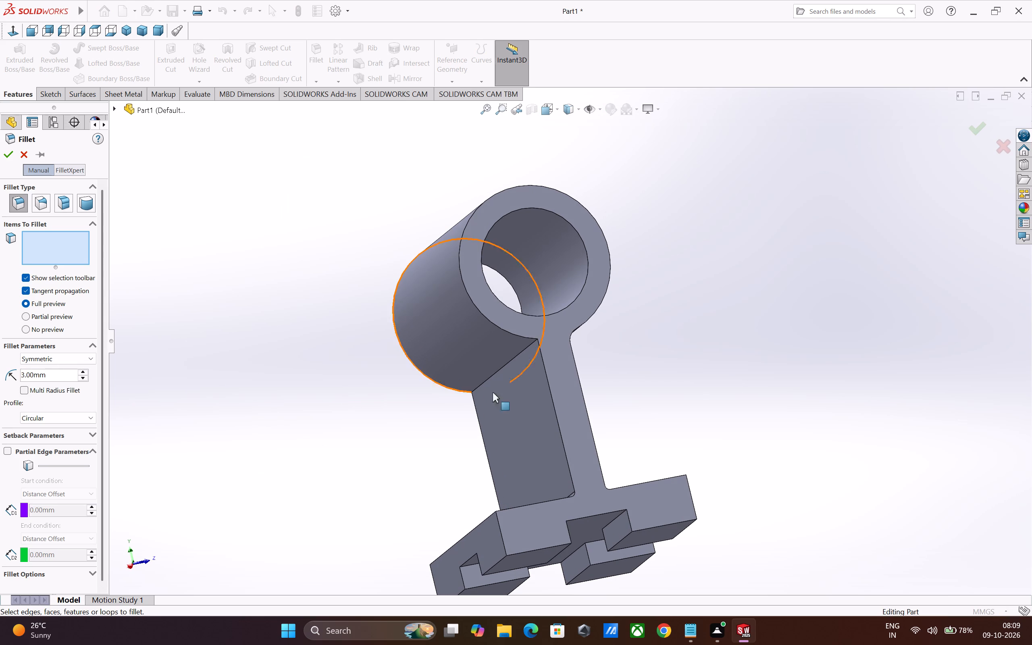
pyautogui.click(517, 355)
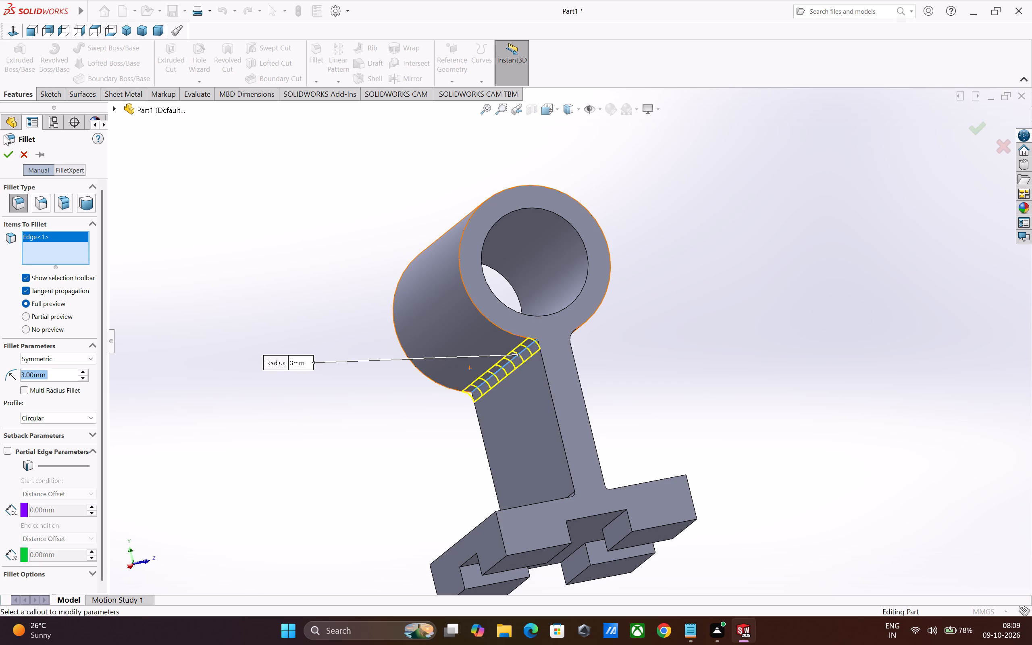
pyautogui.click(7, 151)
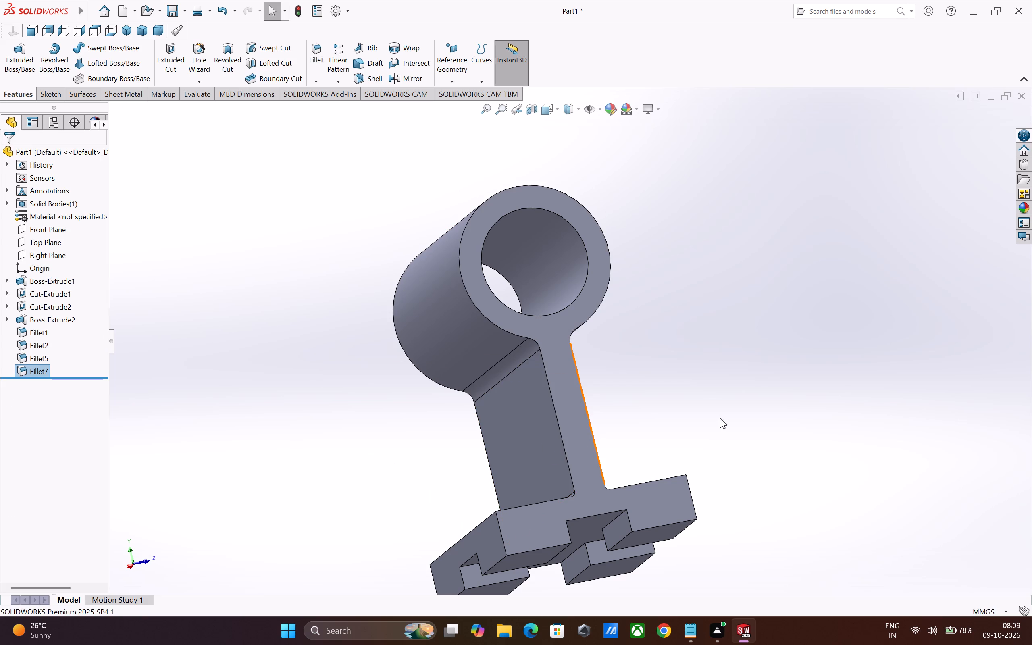
# Examine the part from all sides, checking the fillets where the upright meets the tube and the slotted base.
pyautogui.moveTo(730, 410); pyautogui.dragTo(687, 451, button='middle')
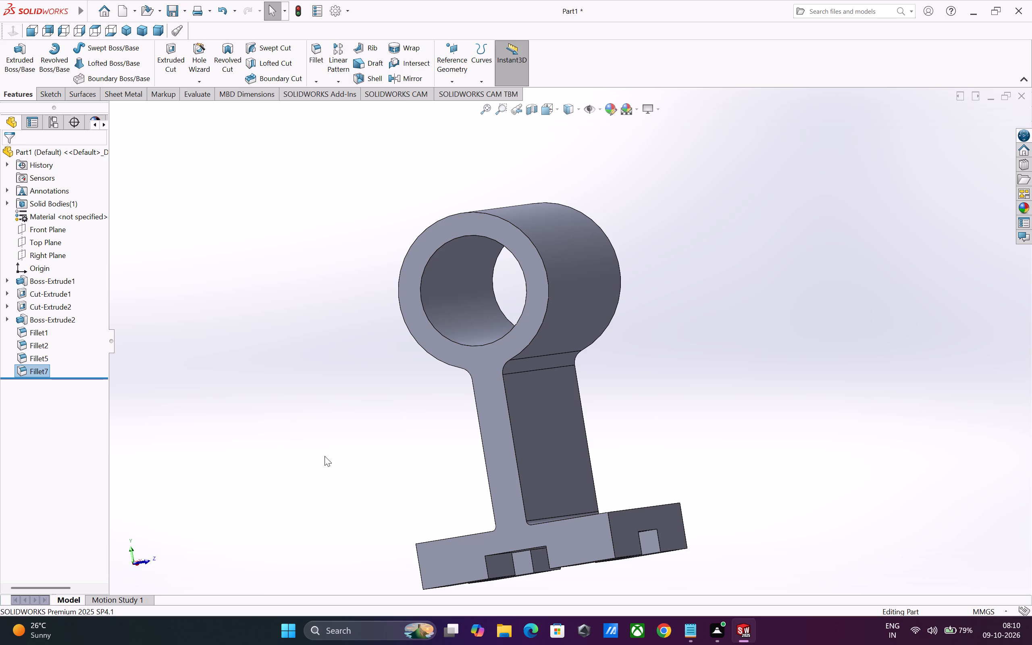
pyautogui.moveTo(654, 395); pyautogui.dragTo(953, 381, button='middle')
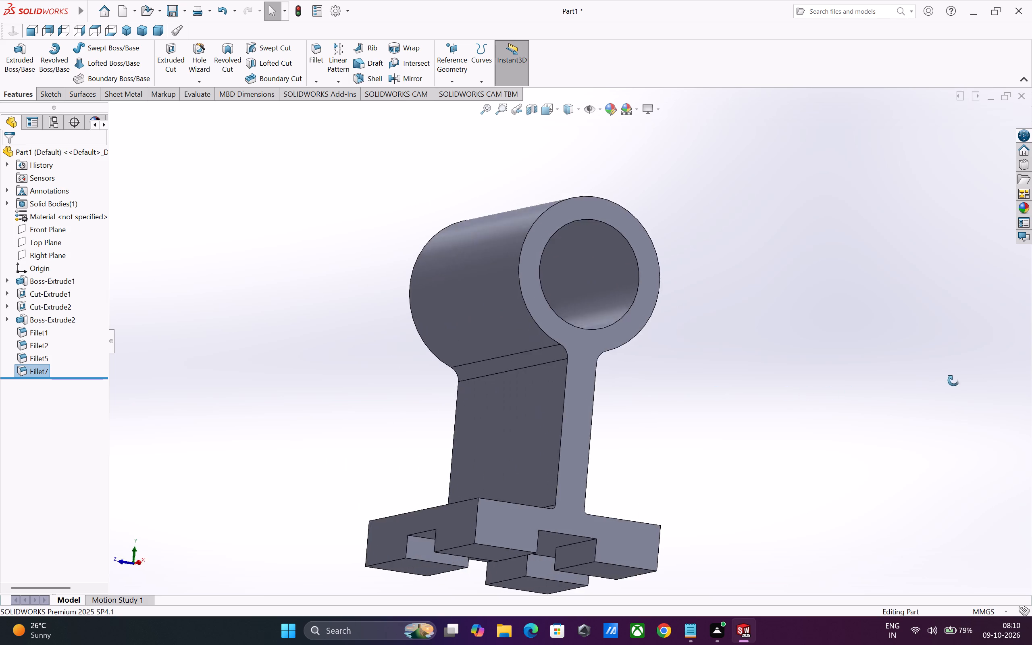
pyautogui.moveTo(953, 381); pyautogui.dragTo(170, 334, button='middle')
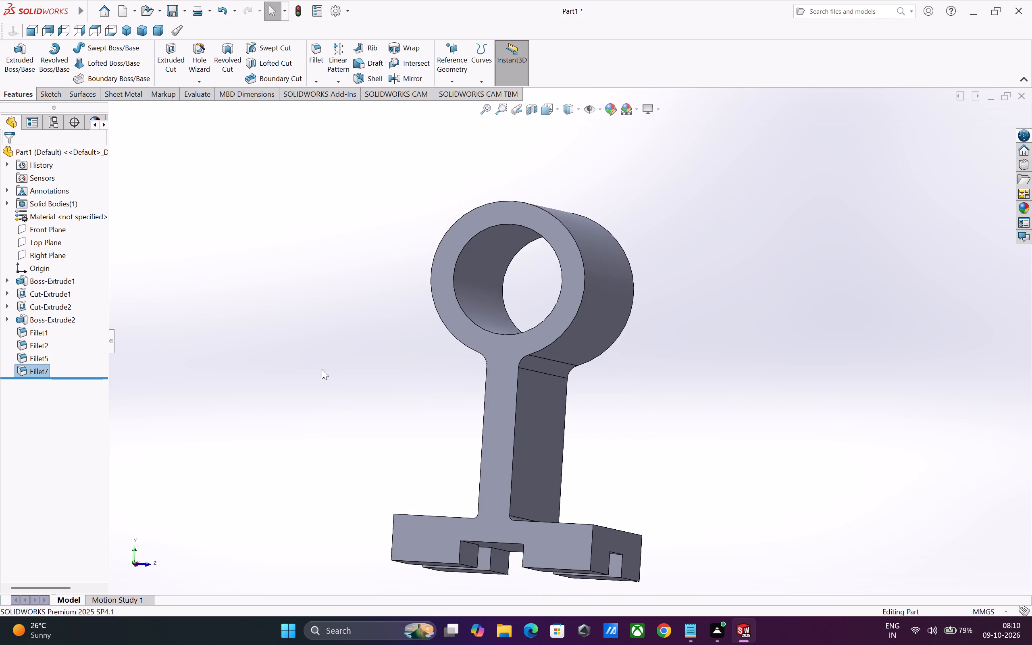
pyautogui.moveTo(601, 434); pyautogui.dragTo(268, 414, button='middle')
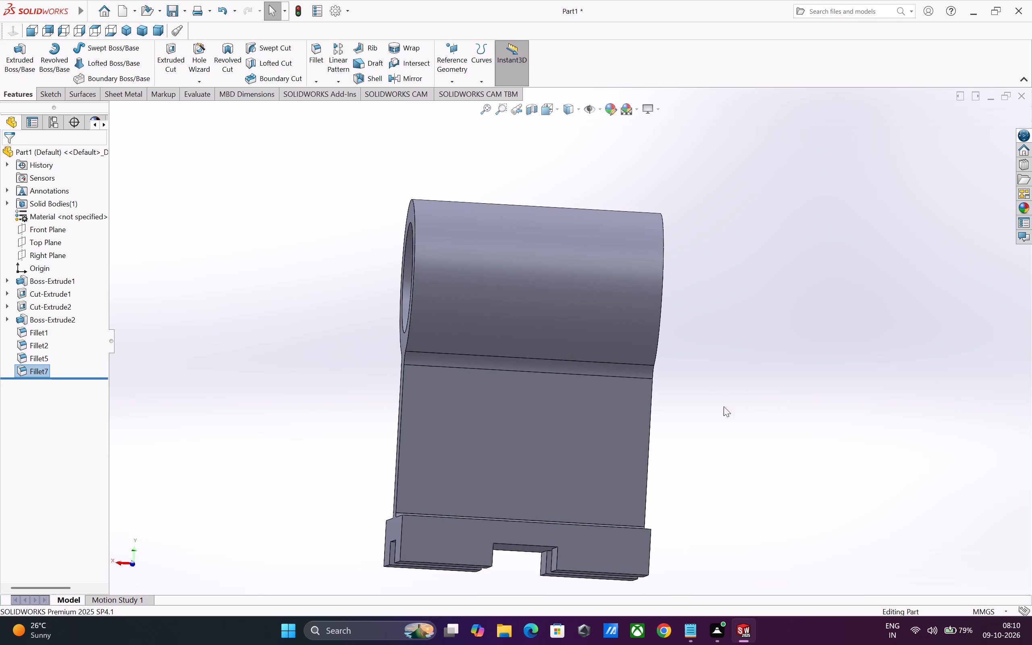
pyautogui.scroll(1, 754, 396)
pyautogui.moveTo(760, 390); pyautogui.dragTo(701, 437, button='middle')
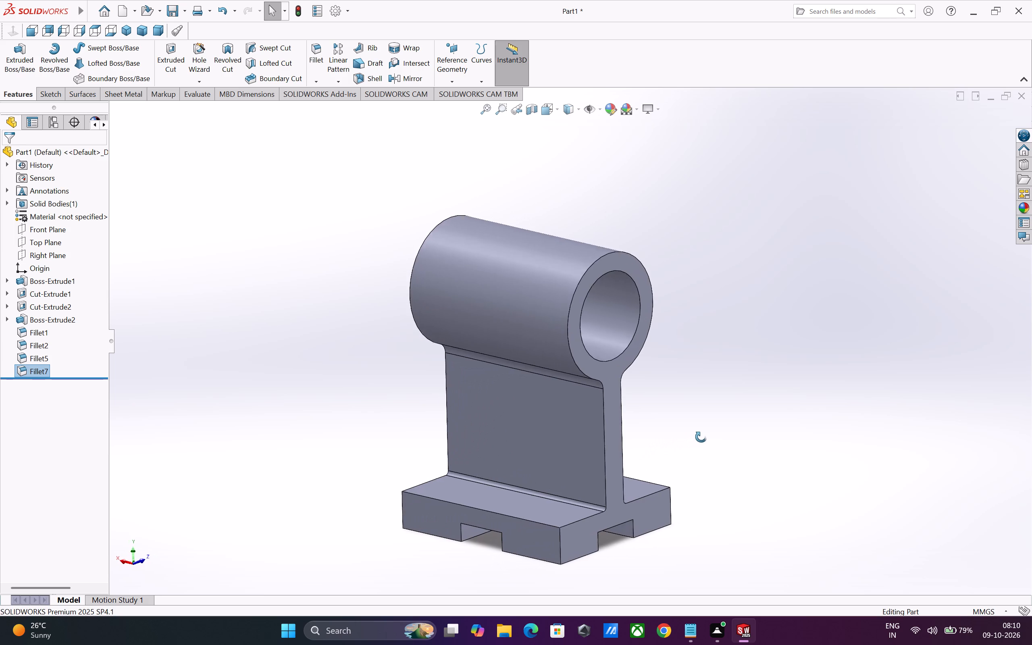
pyautogui.moveTo(701, 437); pyautogui.dragTo(742, 435, button='middle')
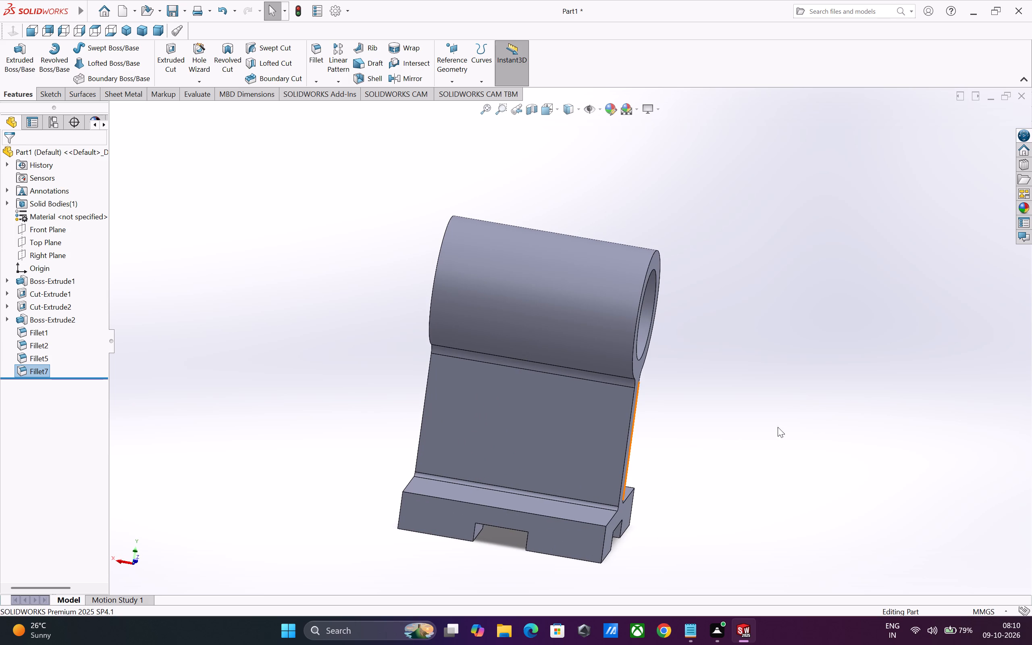
pyautogui.moveTo(778, 433); pyautogui.dragTo(620, 416, button='middle')
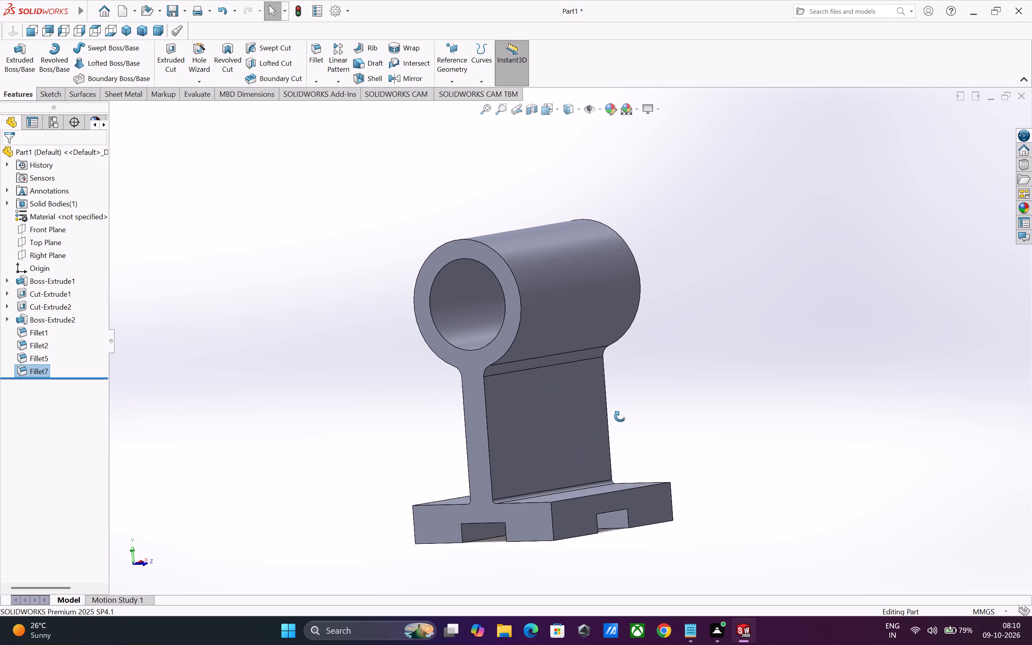
pyautogui.moveTo(620, 416); pyautogui.dragTo(614, 431, button='middle')
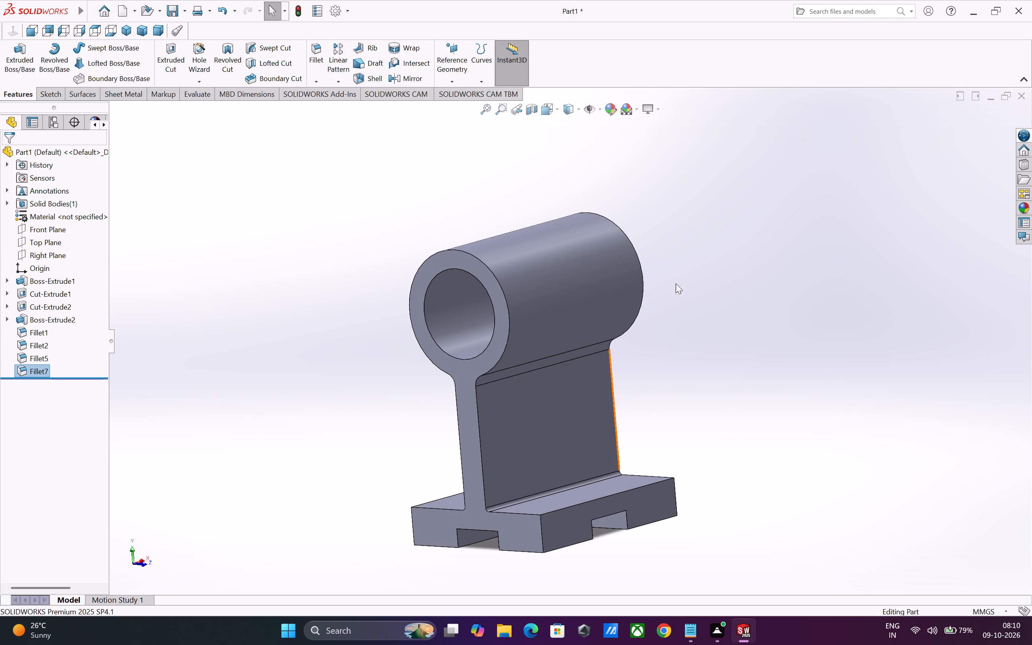
# Fillet the long outer top edge of the slotted base on one side of the upright with a 1 mm radius.
pyautogui.click(302, 53)
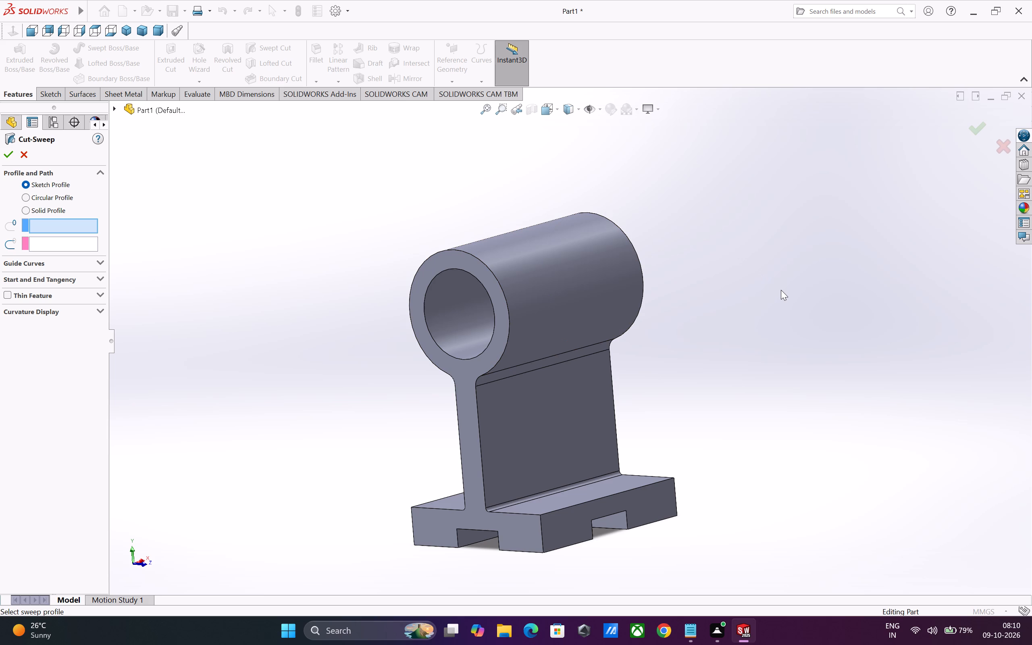
pyautogui.click(17, 159)
pyautogui.click(318, 56)
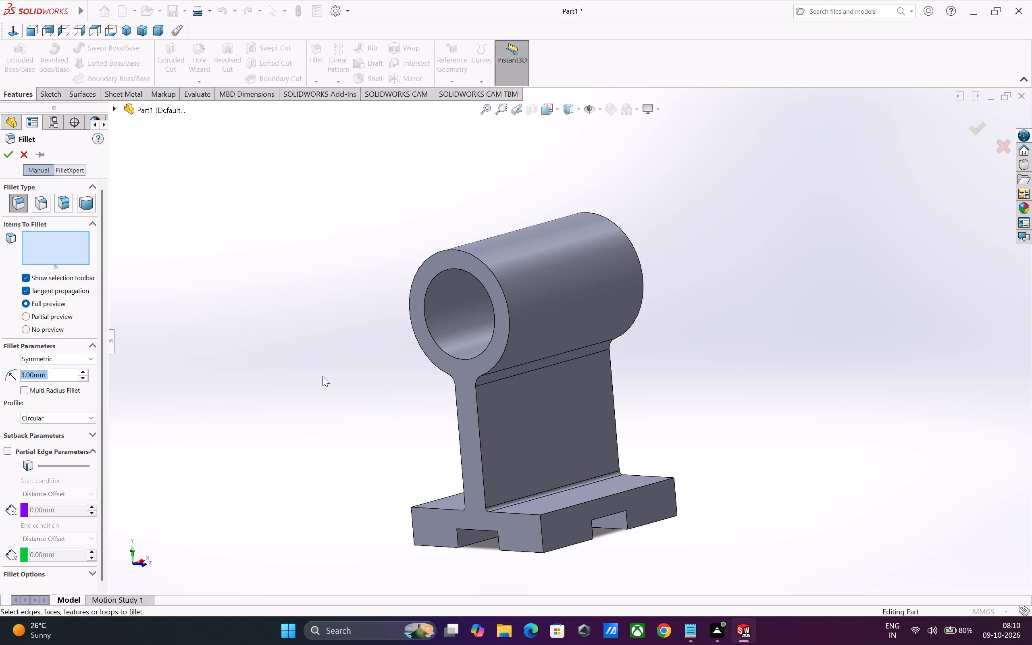
pyautogui.press('1')
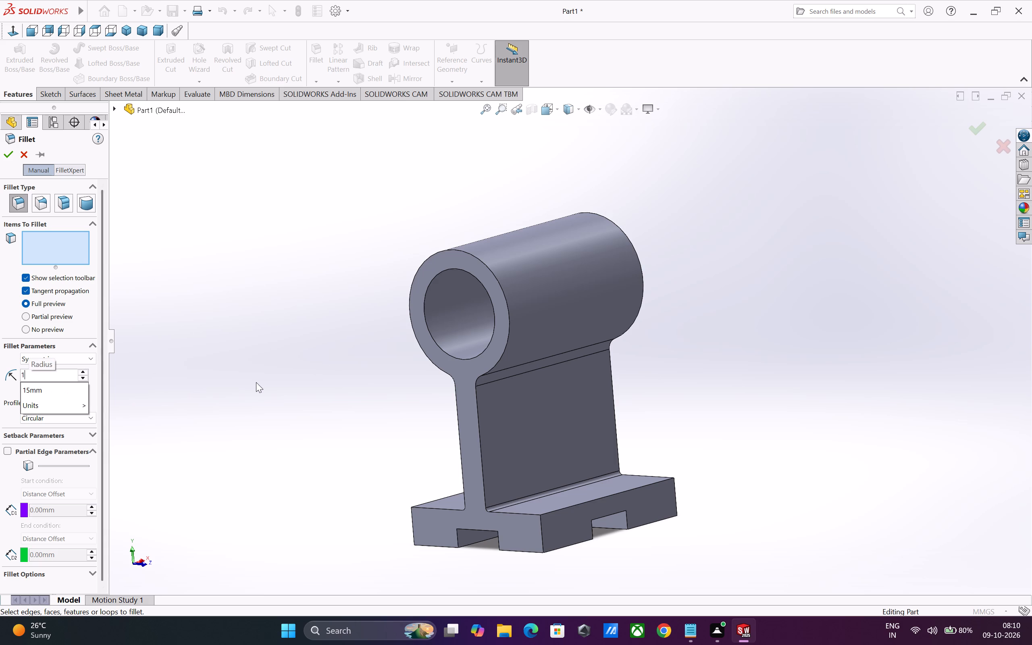
pyautogui.press('Return')
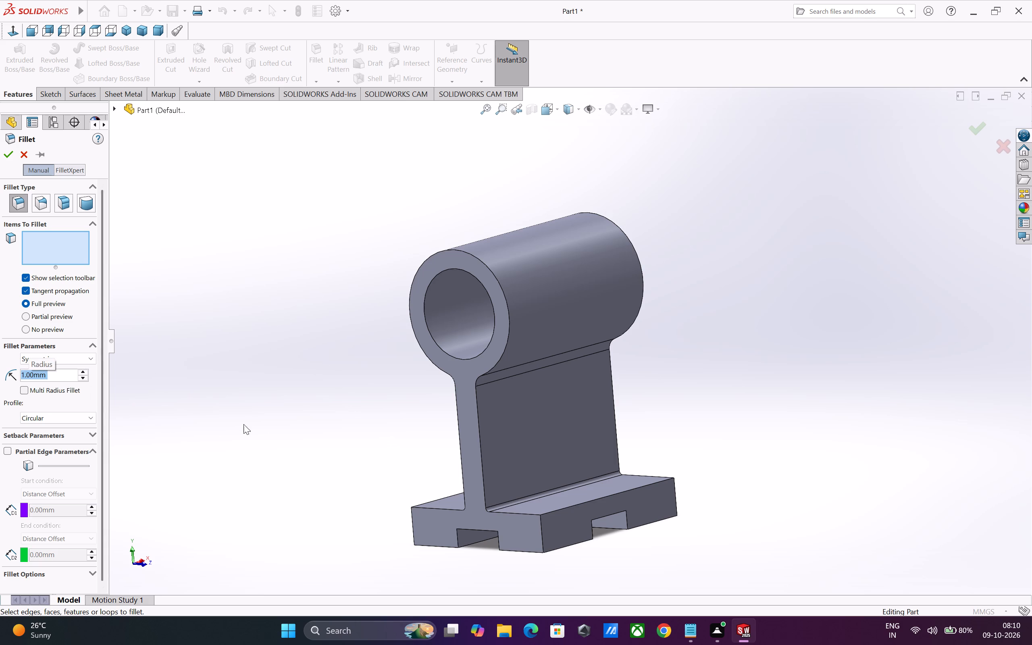
pyautogui.press('Return')
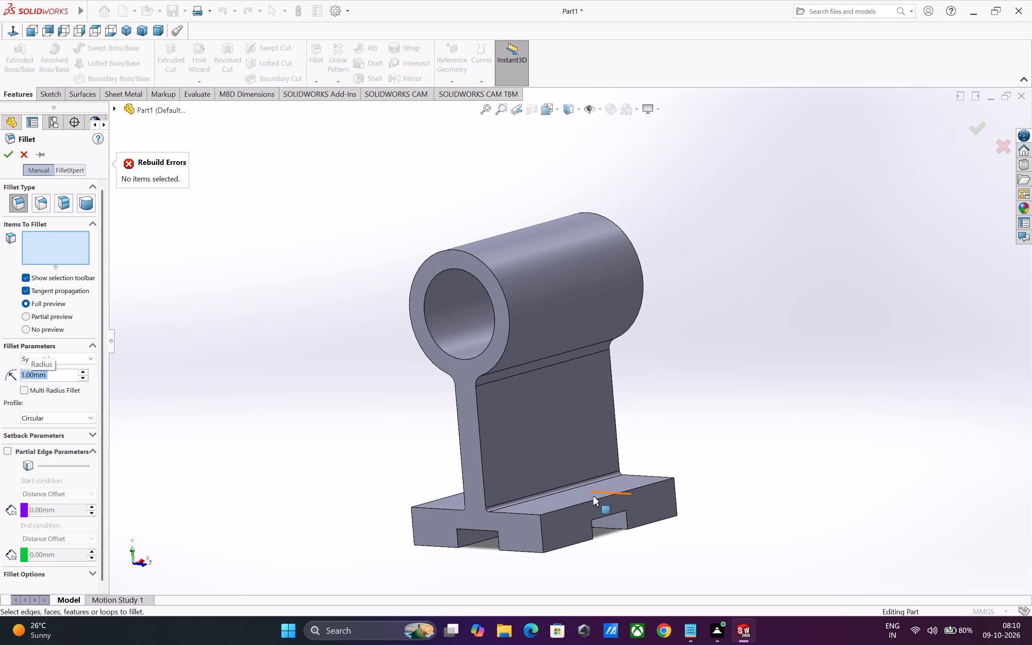
pyautogui.click(582, 502)
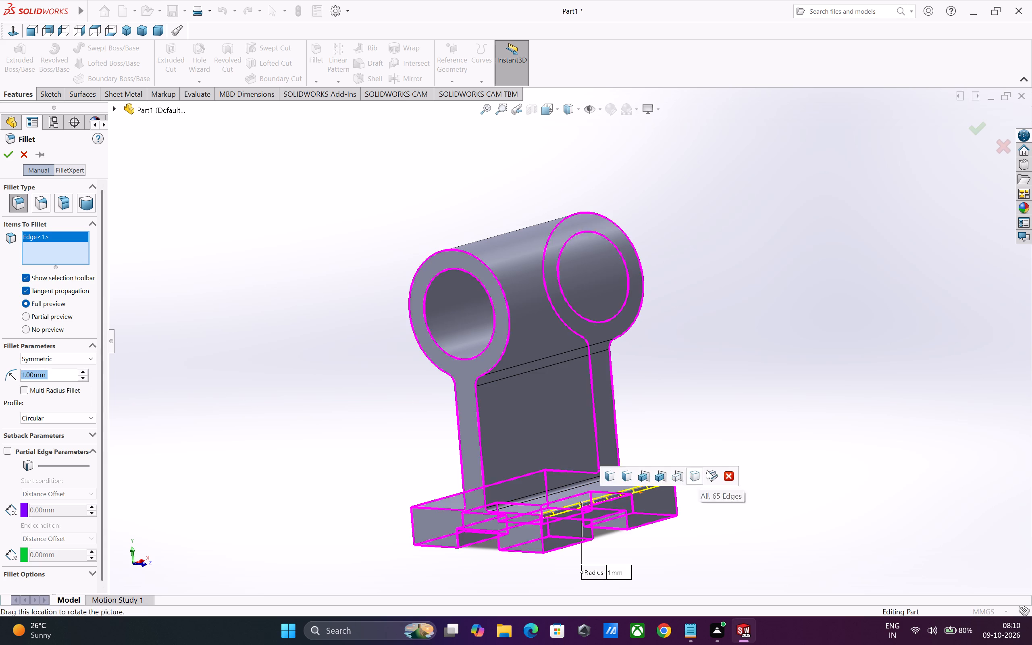
pyautogui.click(8, 156)
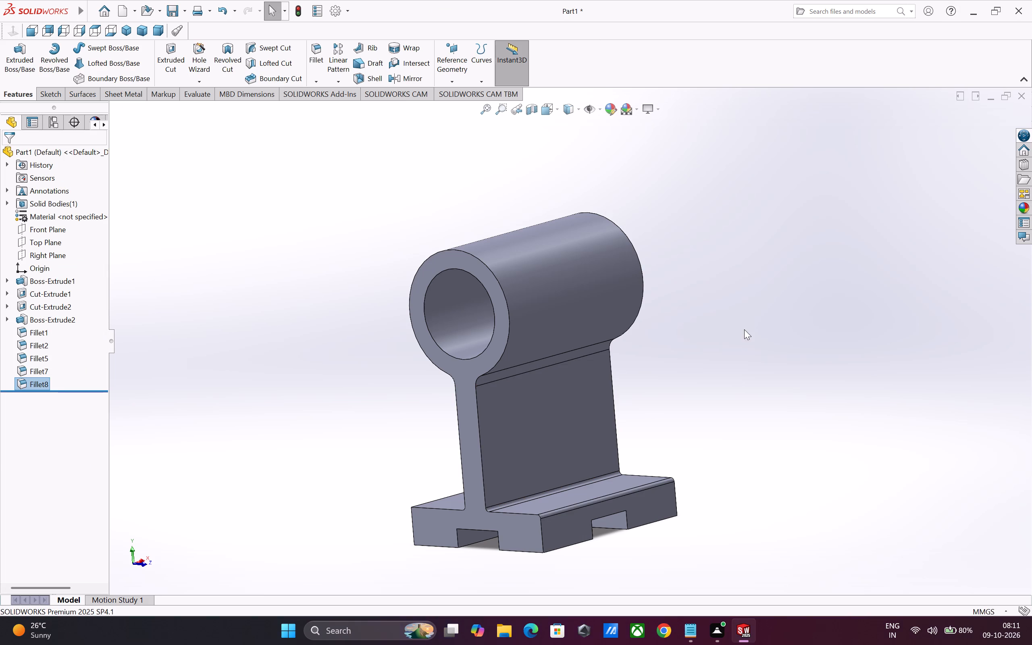
# Fillet the long outer top edge of the base on the opposite side of the upright with a 1 mm radius.
pyautogui.moveTo(741, 329); pyautogui.dragTo(627, 429, button='middle')
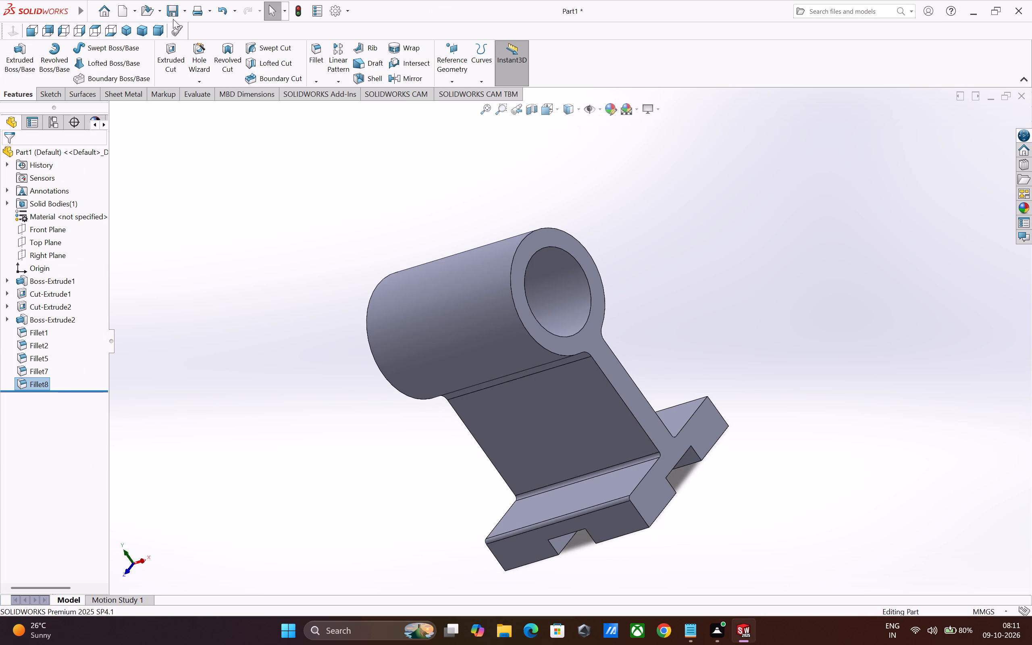
pyautogui.click(318, 50)
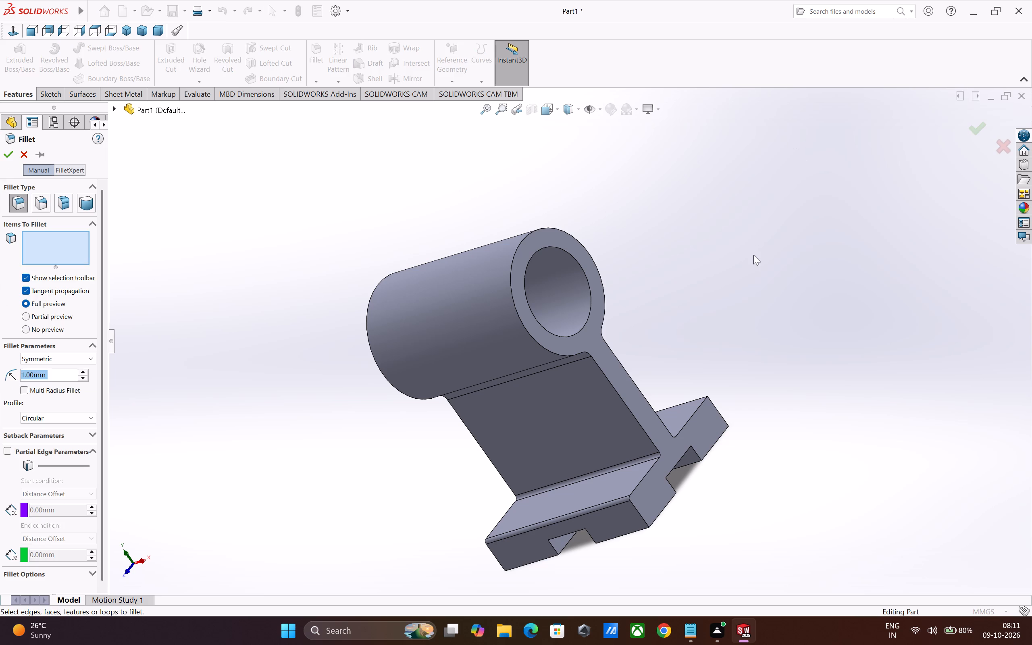
pyautogui.moveTo(753, 255); pyautogui.dragTo(697, 397, button='middle')
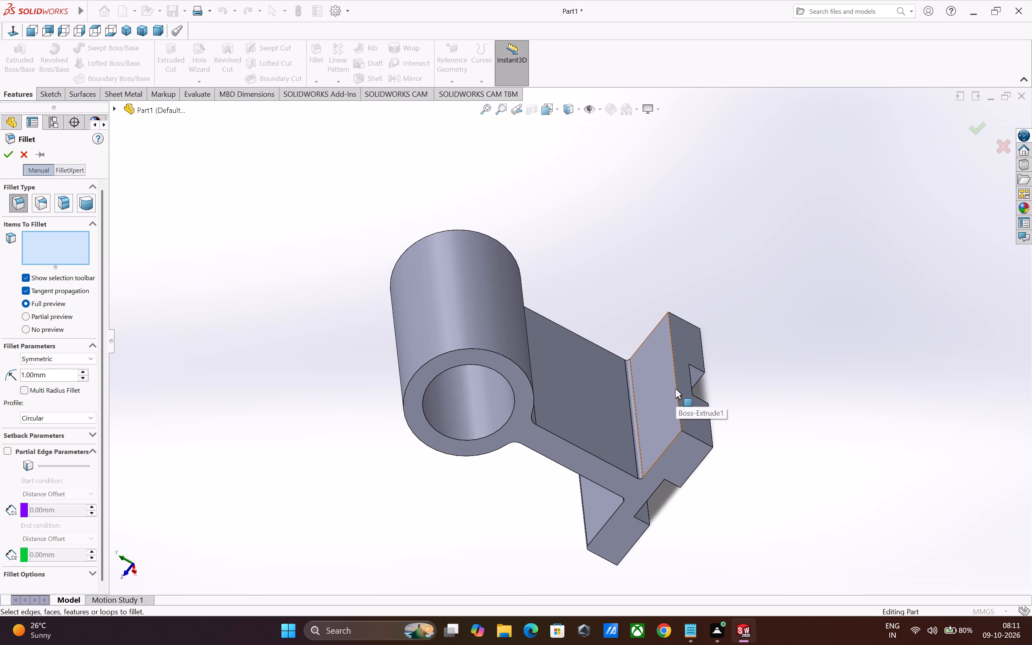
pyautogui.click(676, 388)
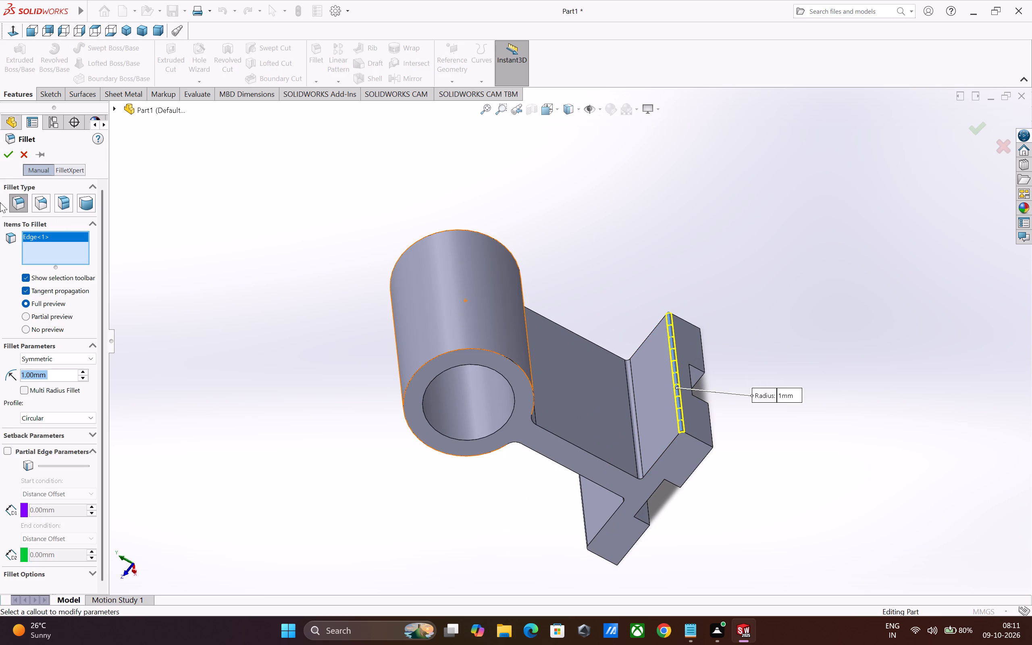
pyautogui.click(6, 158)
# Fillet the outer outline of one end face, running around the base, upright and tube, with a 1 mm radius.
pyautogui.moveTo(266, 312); pyautogui.dragTo(282, 281, button='middle')
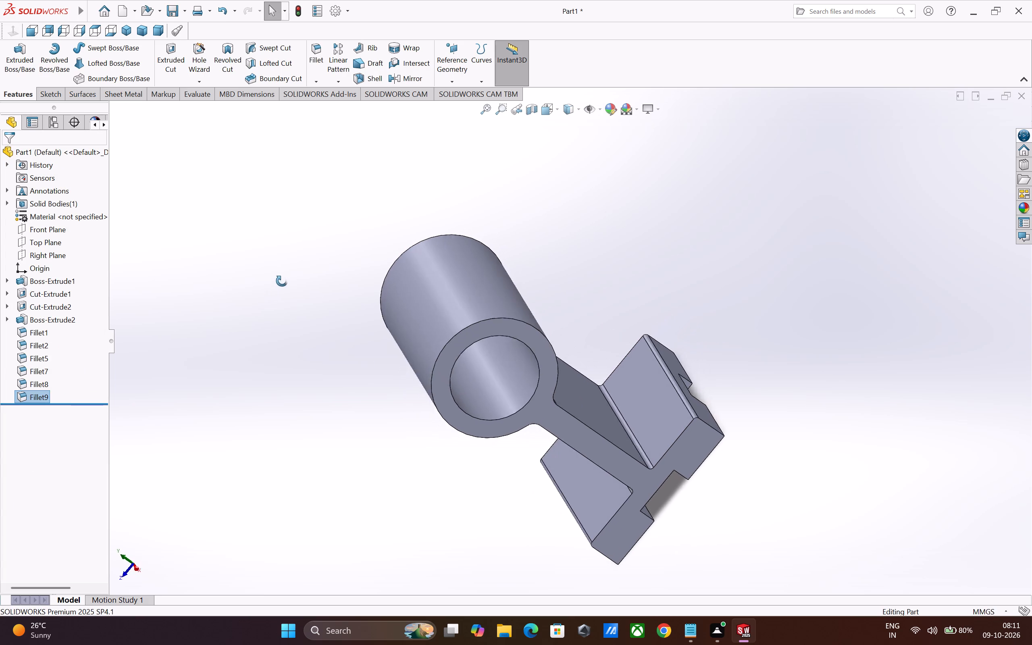
pyautogui.moveTo(282, 281); pyautogui.dragTo(319, 258, button='middle')
pyautogui.click(320, 64)
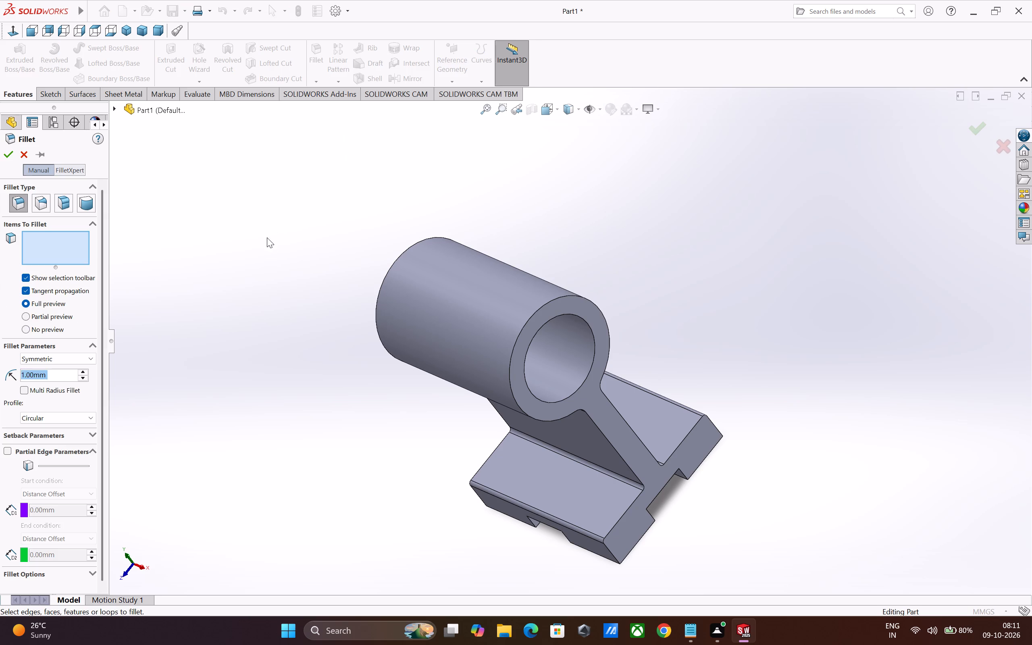
pyautogui.moveTo(266, 235); pyautogui.dragTo(256, 192, button='middle')
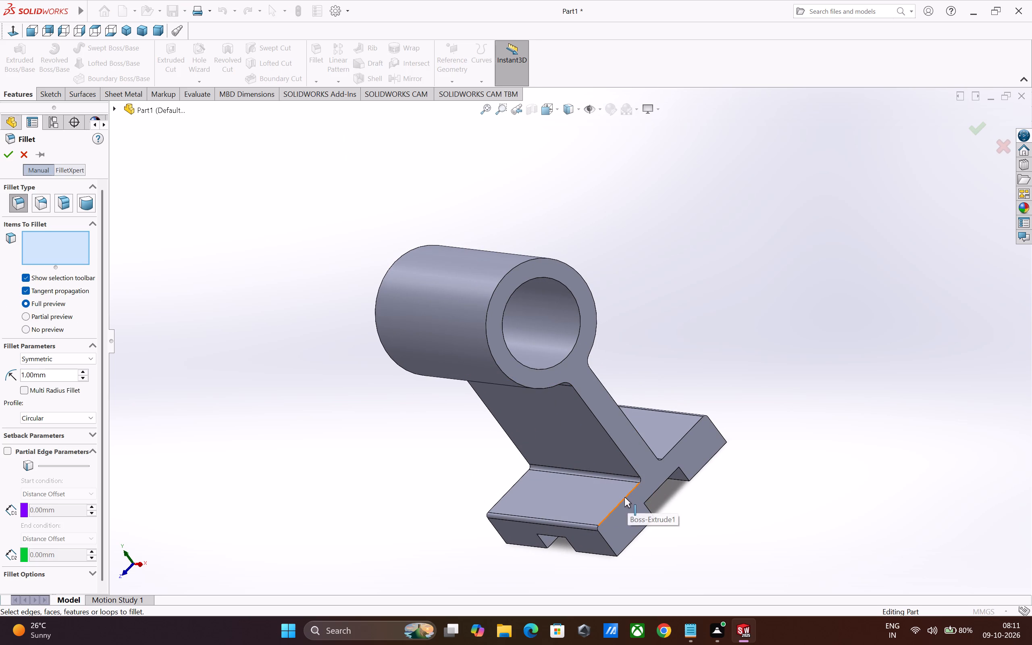
pyautogui.click(624, 497)
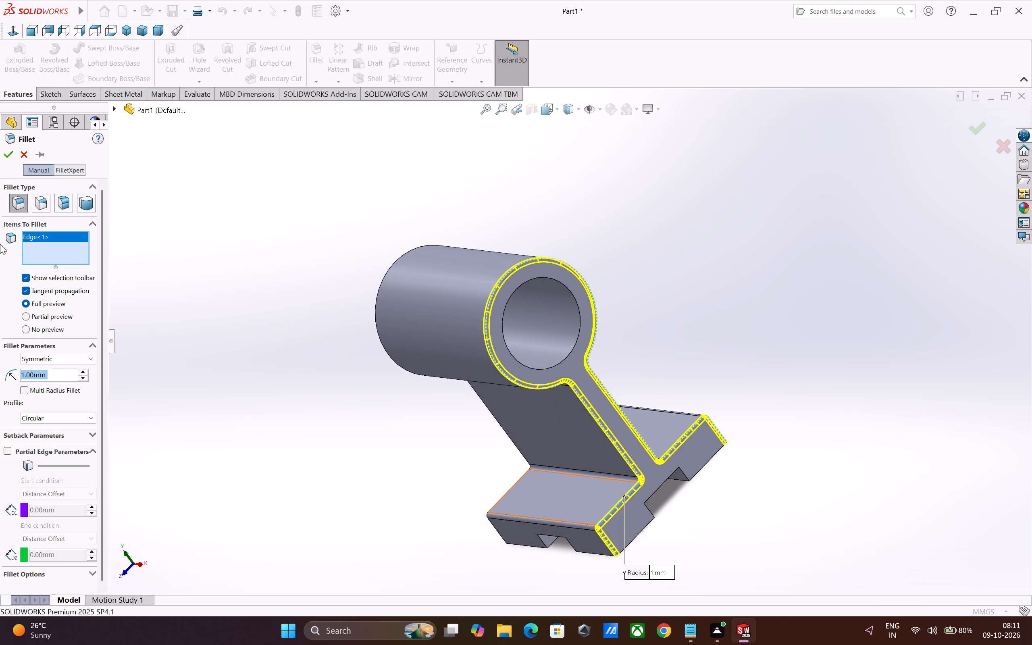
pyautogui.rightClick(64, 247)
pyautogui.click(85, 254)
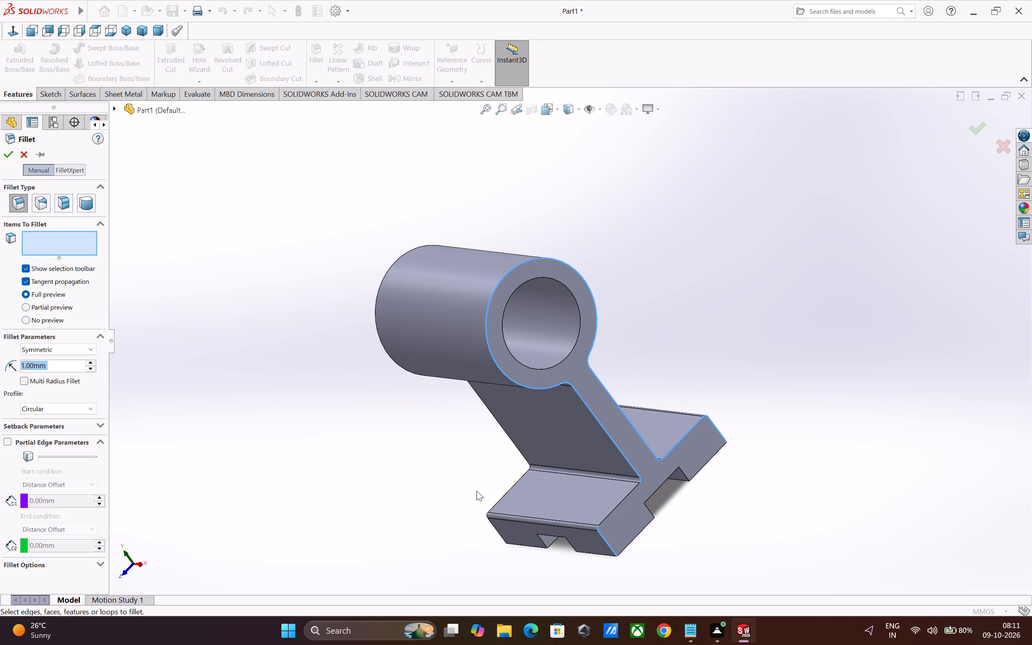
pyautogui.moveTo(473, 483); pyautogui.dragTo(660, 467, button='middle')
pyautogui.moveTo(613, 477); pyautogui.dragTo(550, 362, button='middle')
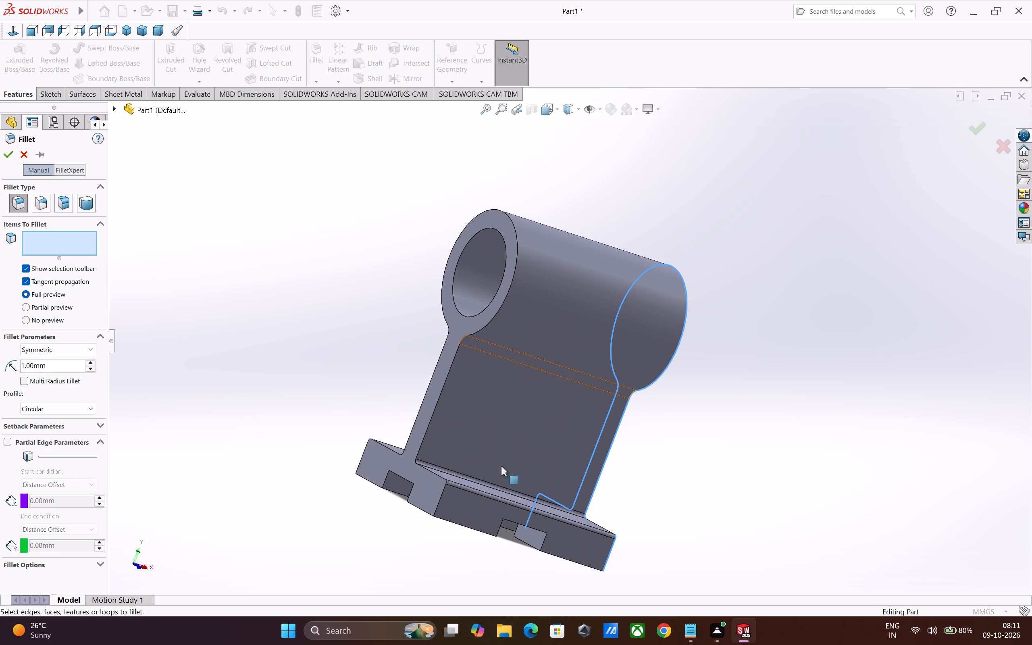
pyautogui.click(439, 501)
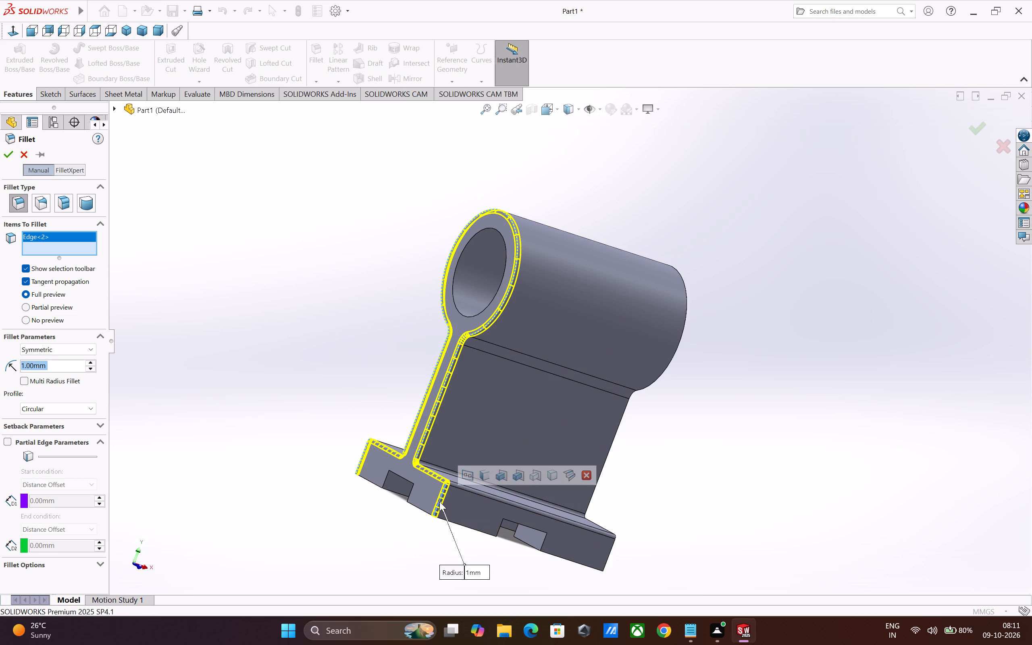
pyautogui.click(5, 156)
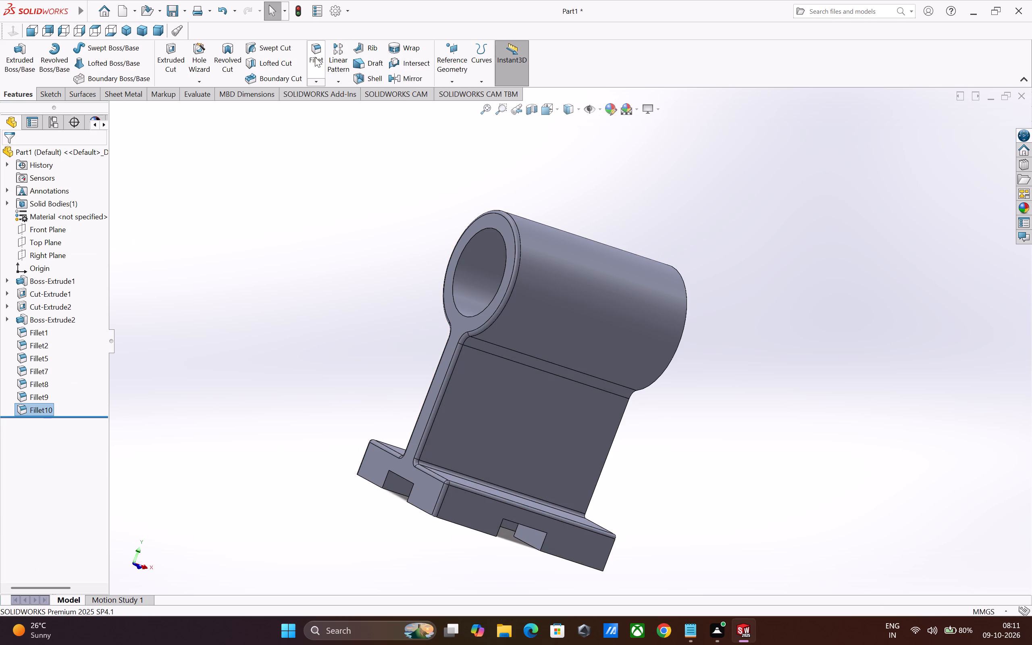
# Fillet the matching outer outline of the opposite end face, around base, upright and tube, with a 1 mm radius.
pyautogui.click(315, 57)
pyautogui.moveTo(338, 306); pyautogui.dragTo(219, 275, button='middle')
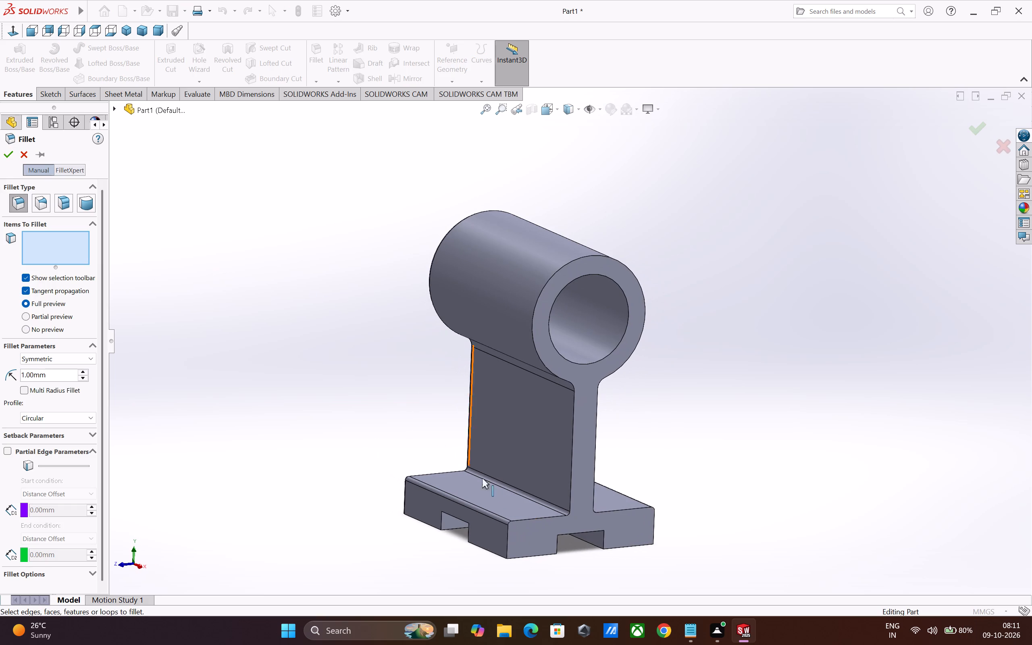
pyautogui.click(507, 546)
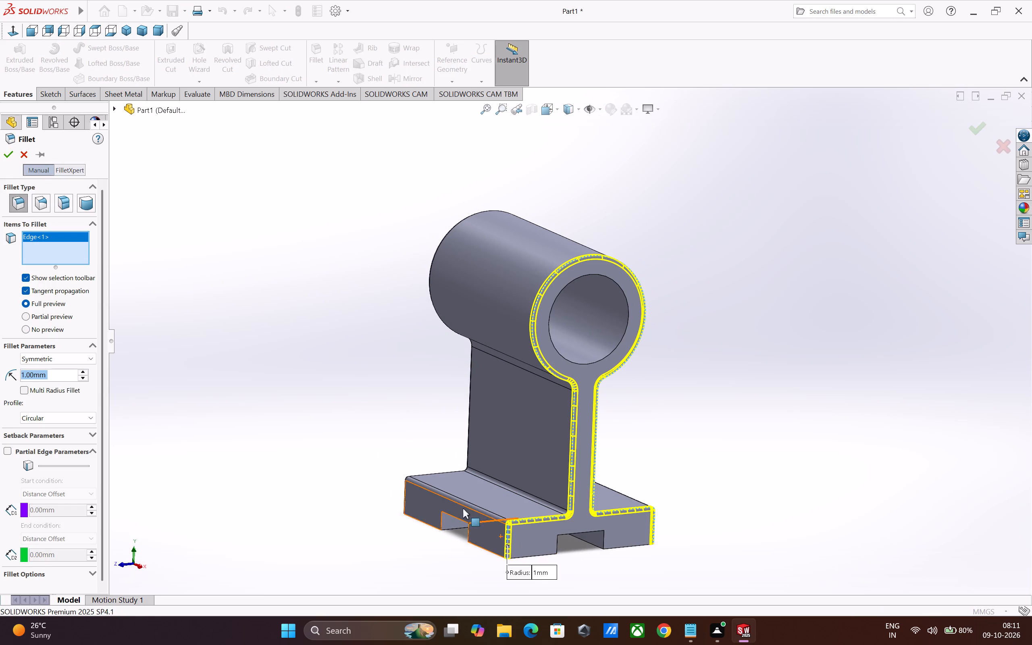
pyautogui.click(6, 155)
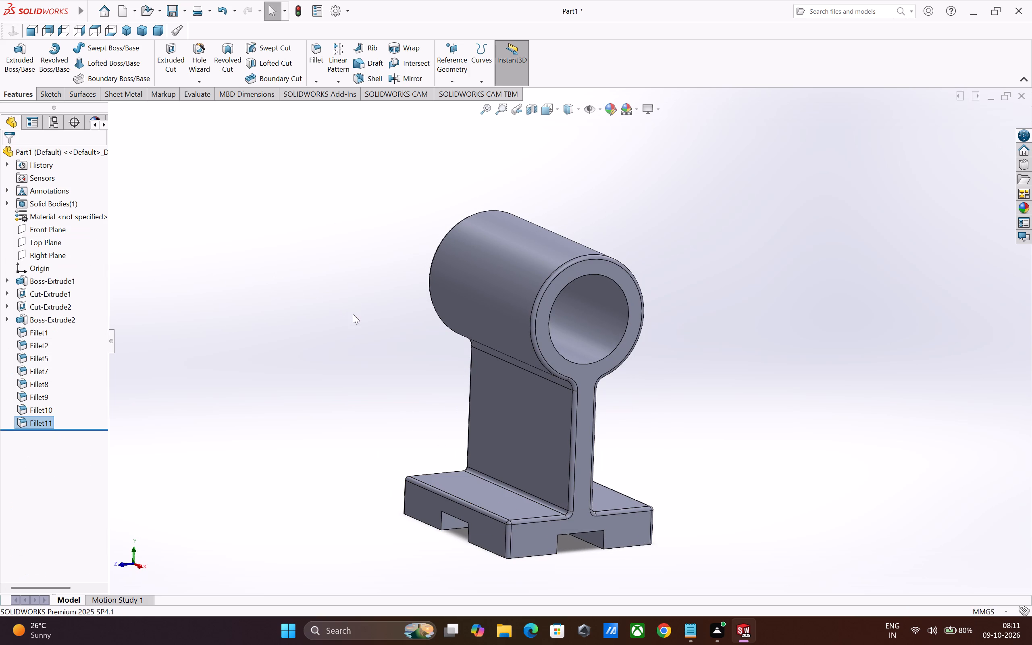
# Fillet one vertical edge of the slot opening in the base's long side face with a 1 mm radius.
pyautogui.click(353, 314)
pyautogui.moveTo(382, 332); pyautogui.dragTo(303, 374, button='middle')
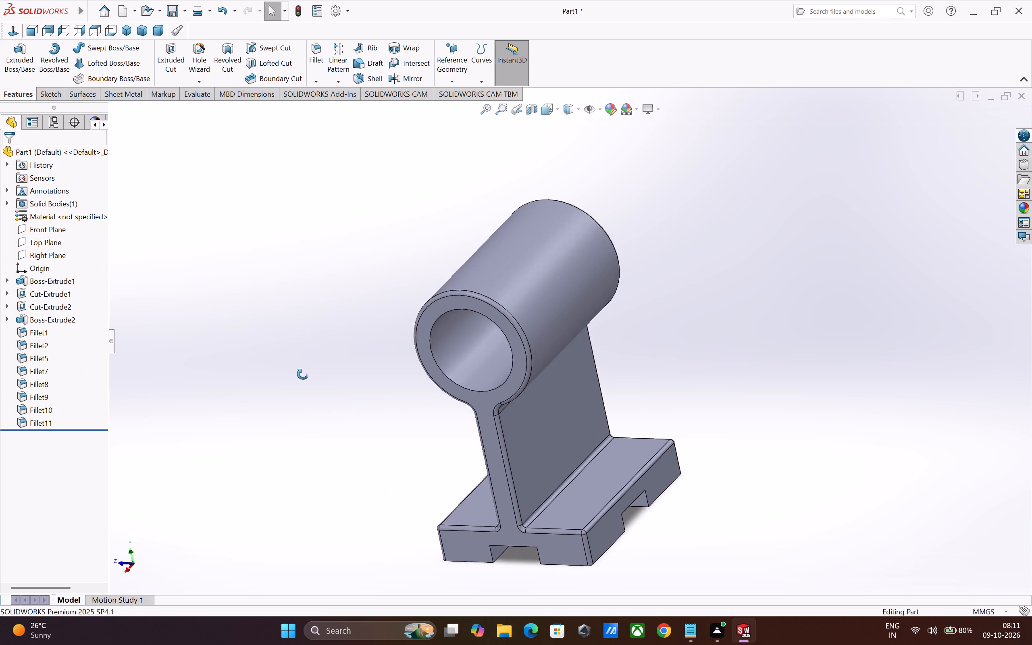
pyautogui.moveTo(303, 374); pyautogui.dragTo(266, 384, button='middle')
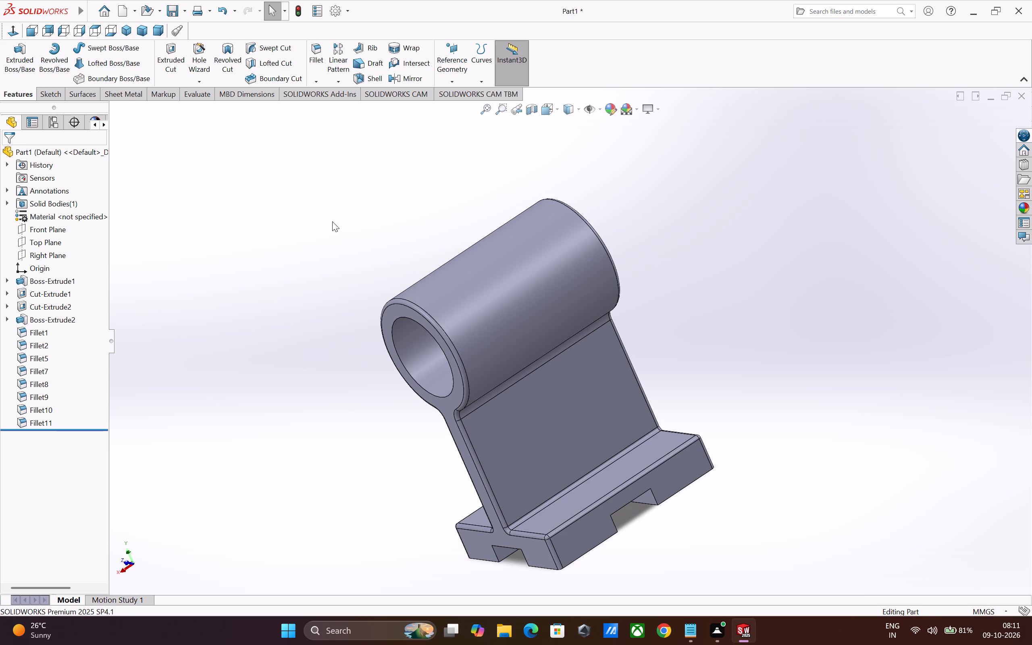
pyautogui.click(314, 56)
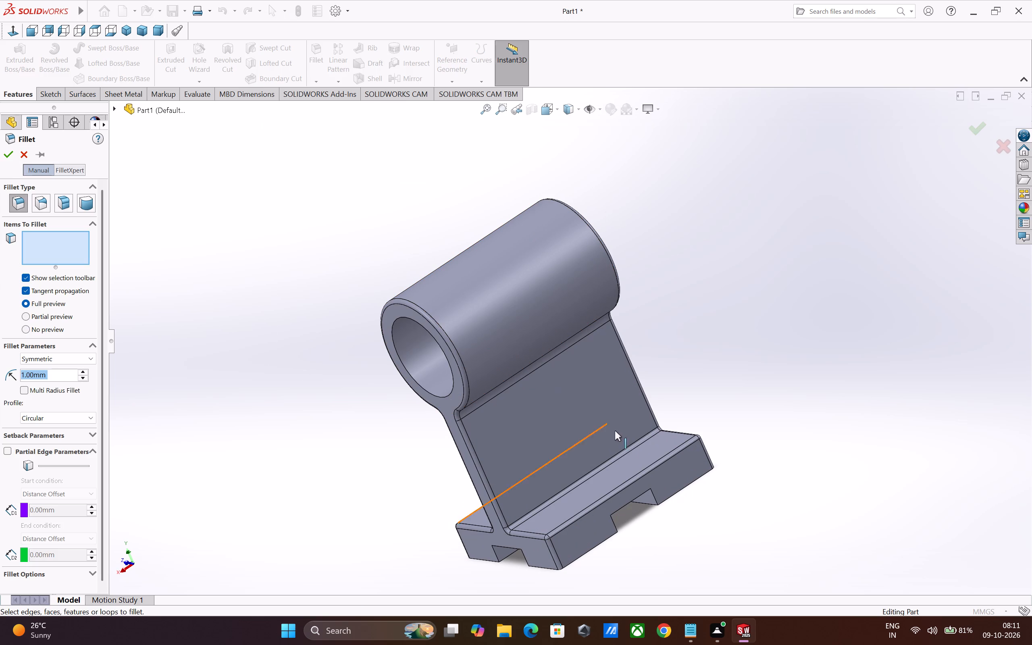
pyautogui.click(654, 496)
pyautogui.click(9, 155)
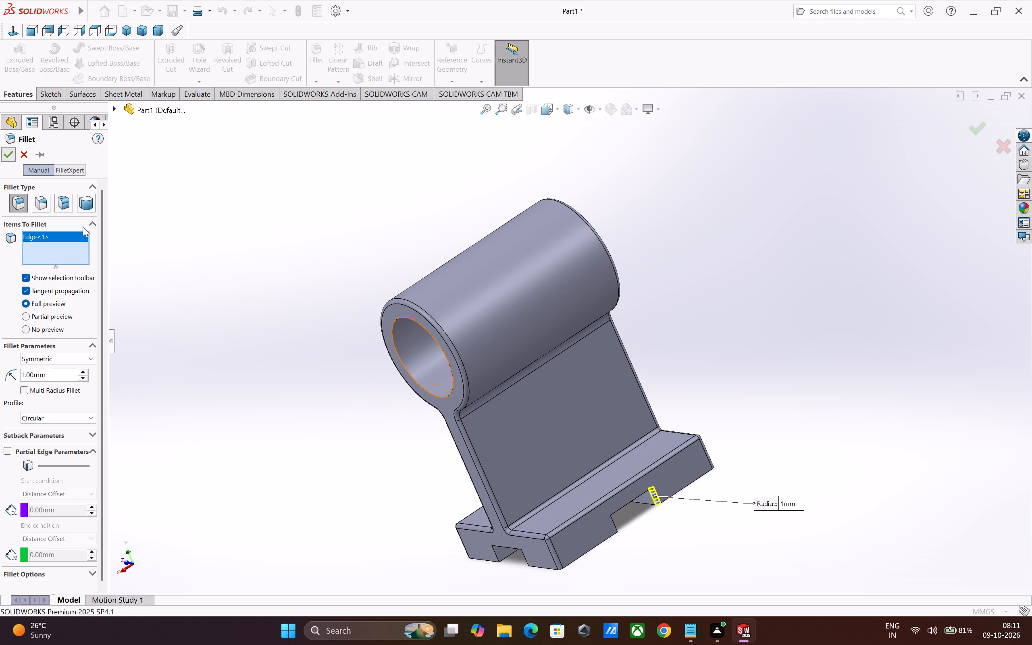
# Fillet the upper horizontal edge of the same slot opening in the base's long side face with a 1 mm radius.
pyautogui.scroll(5, 281, 225)
pyautogui.scroll(-4, 506, 395)
pyautogui.scroll(-2, 712, 414)
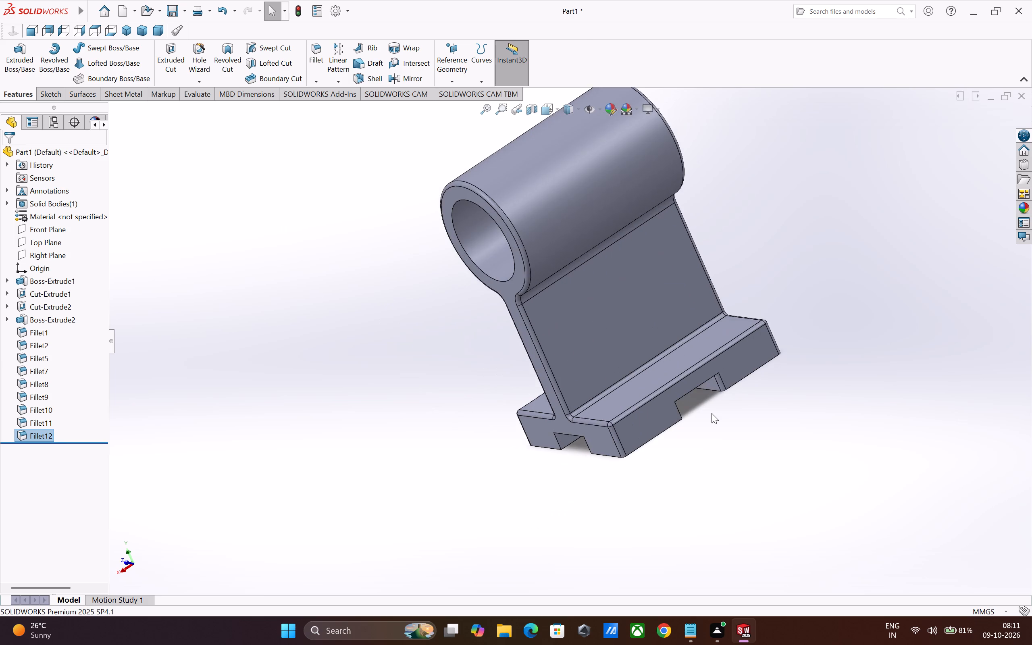
pyautogui.scroll(-2, 712, 413)
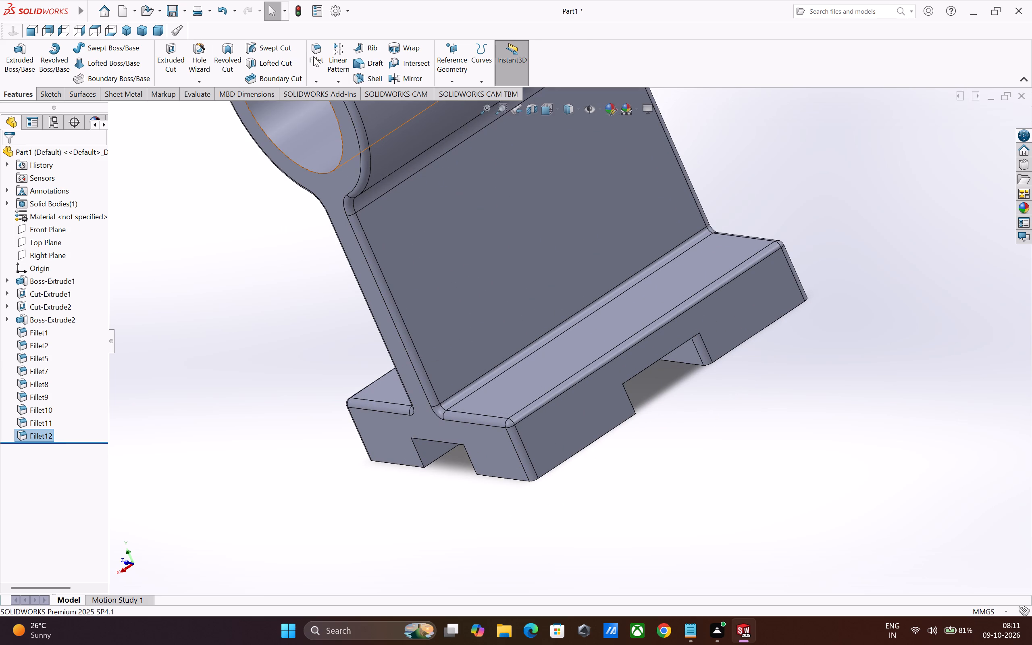
pyautogui.click(314, 56)
pyautogui.moveTo(715, 374); pyautogui.dragTo(675, 329, button='middle')
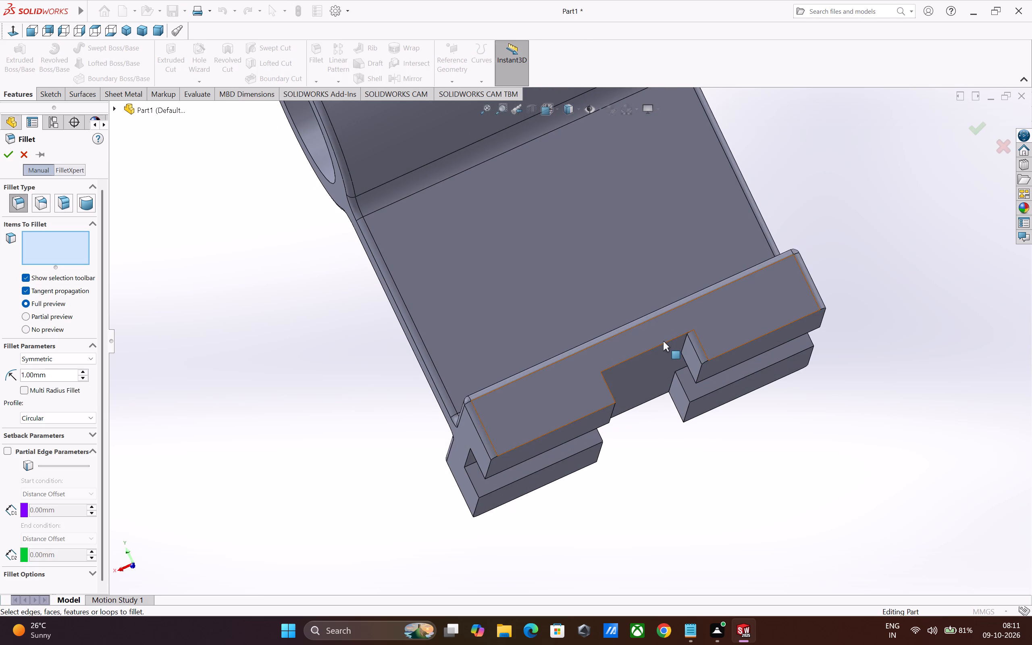
pyautogui.click(663, 344)
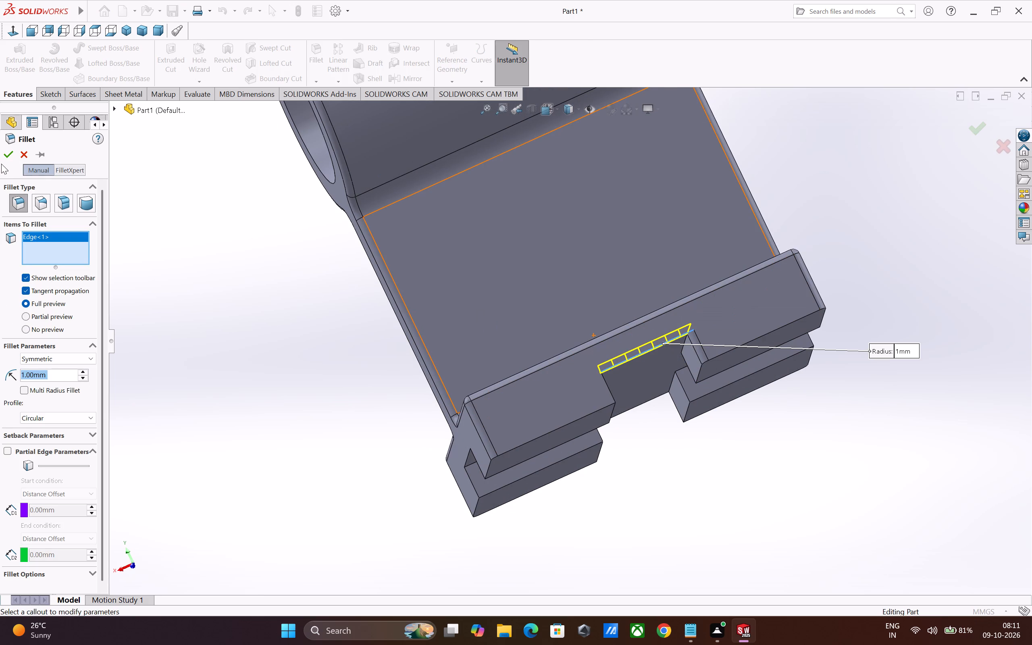
pyautogui.click(4, 154)
# Fillet the remaining vertical edge of that side slot opening with a 1 mm radius.
pyautogui.click(313, 56)
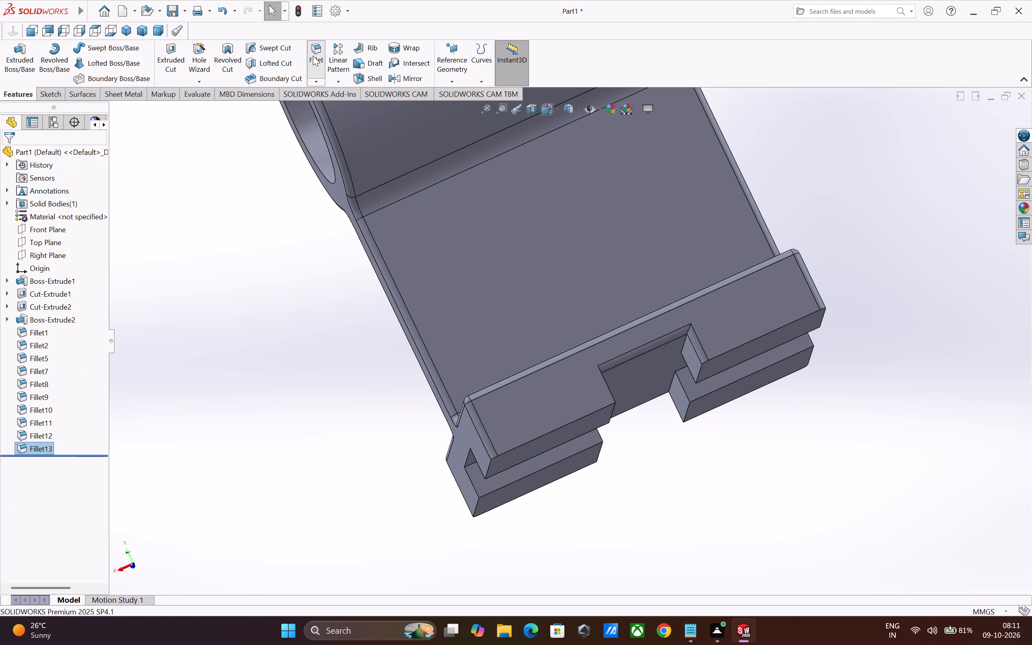
pyautogui.moveTo(260, 223); pyautogui.dragTo(212, 263, button='middle')
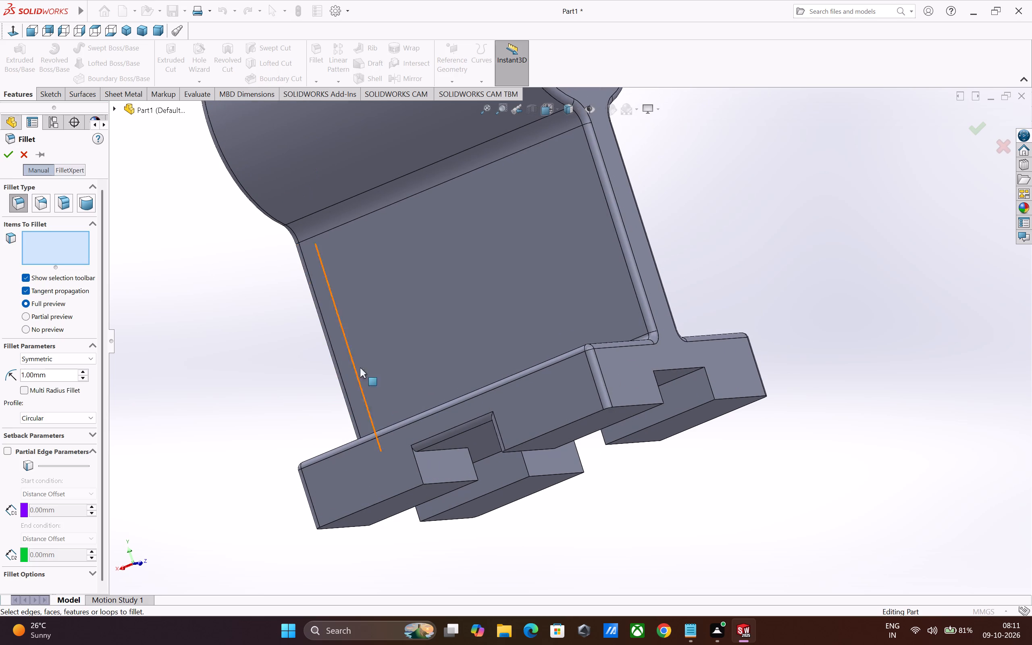
pyautogui.click(418, 469)
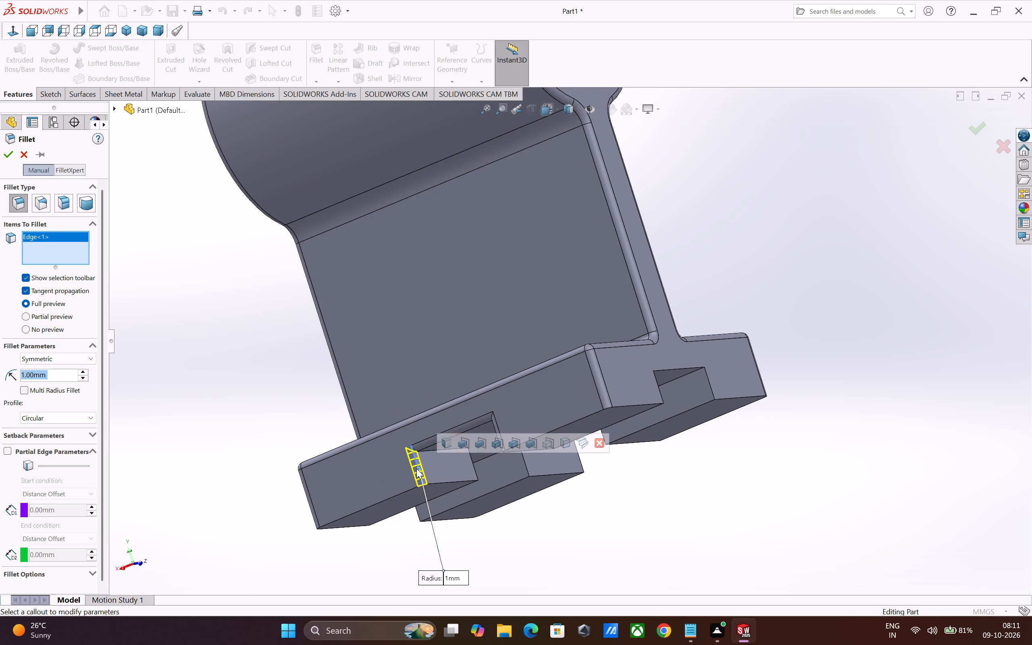
pyautogui.click(10, 154)
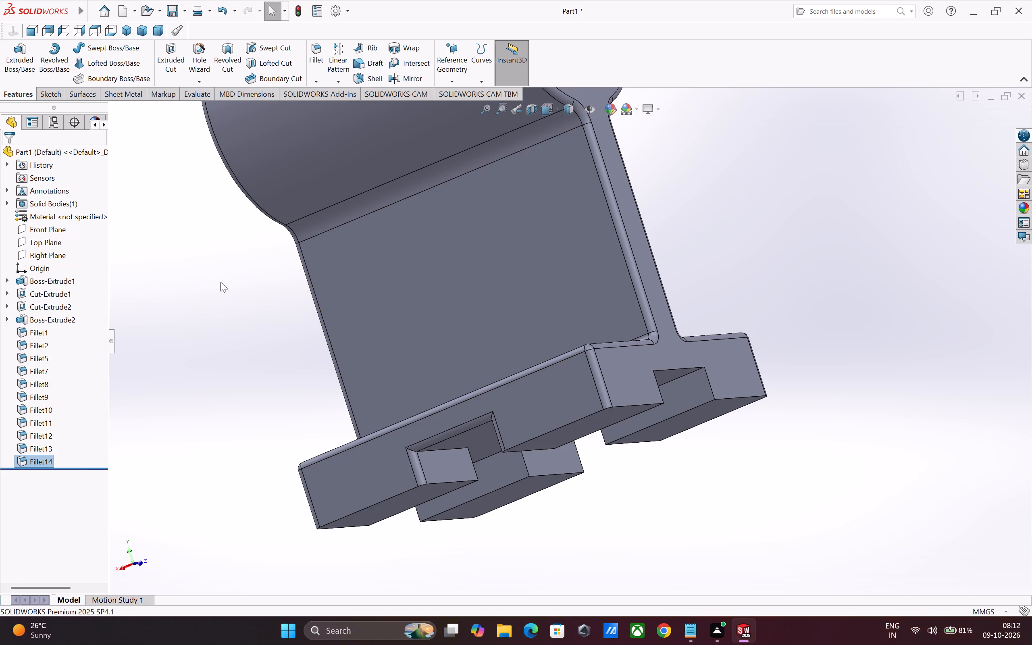
# Fillet one vertical edge of the slot opening in the base's end face, below the upright, with a 1 mm radius.
pyautogui.moveTo(803, 408); pyautogui.dragTo(789, 413, button='middle')
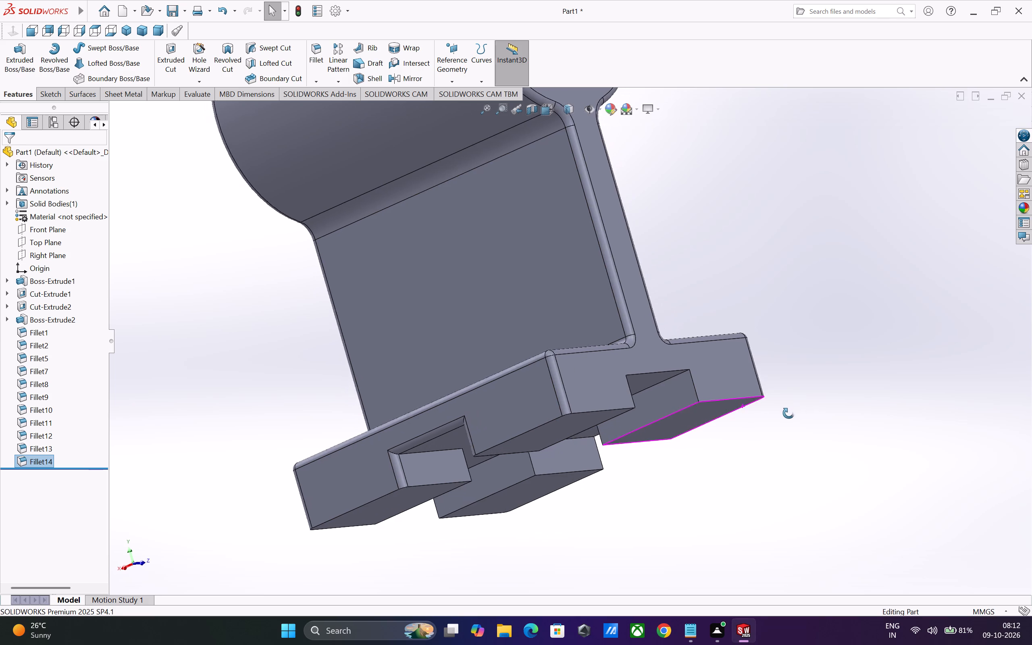
pyautogui.moveTo(789, 413); pyautogui.dragTo(713, 454, button='middle')
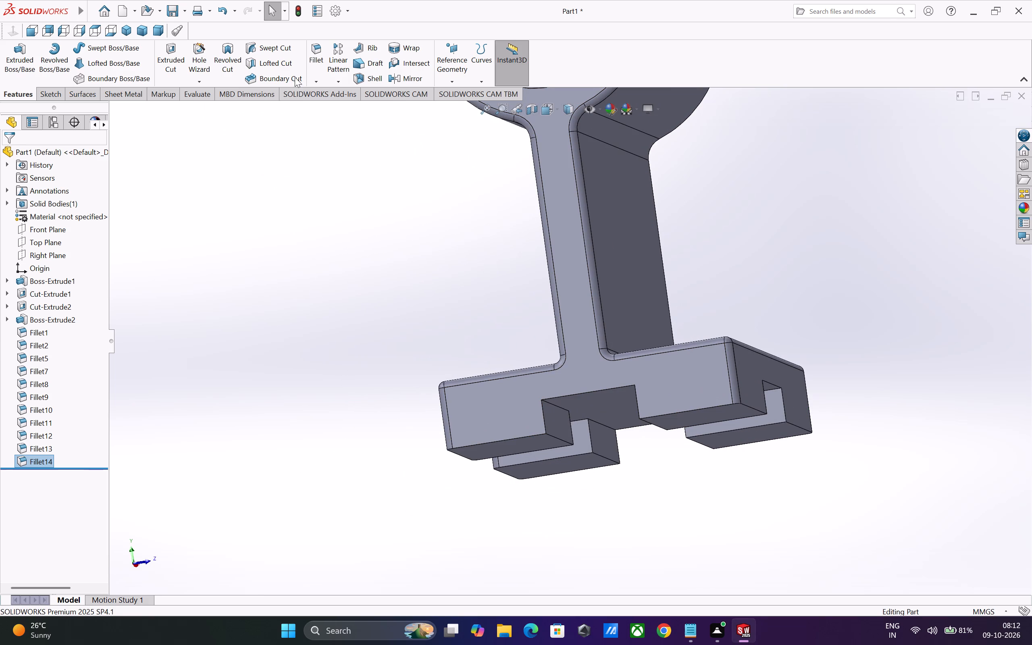
pyautogui.click(310, 60)
pyautogui.click(543, 411)
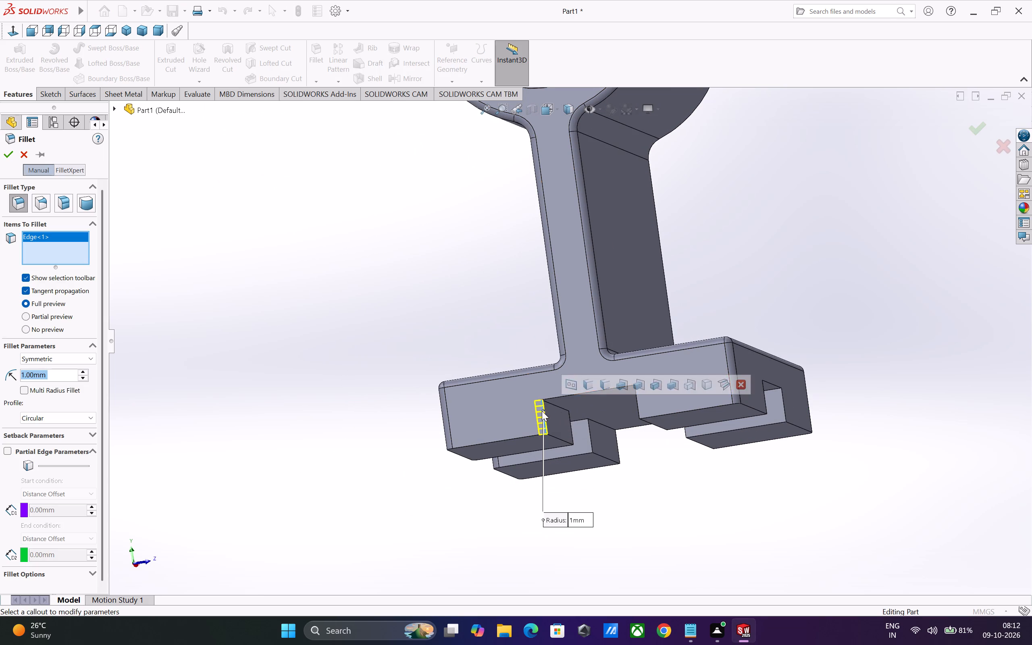
pyautogui.click(7, 152)
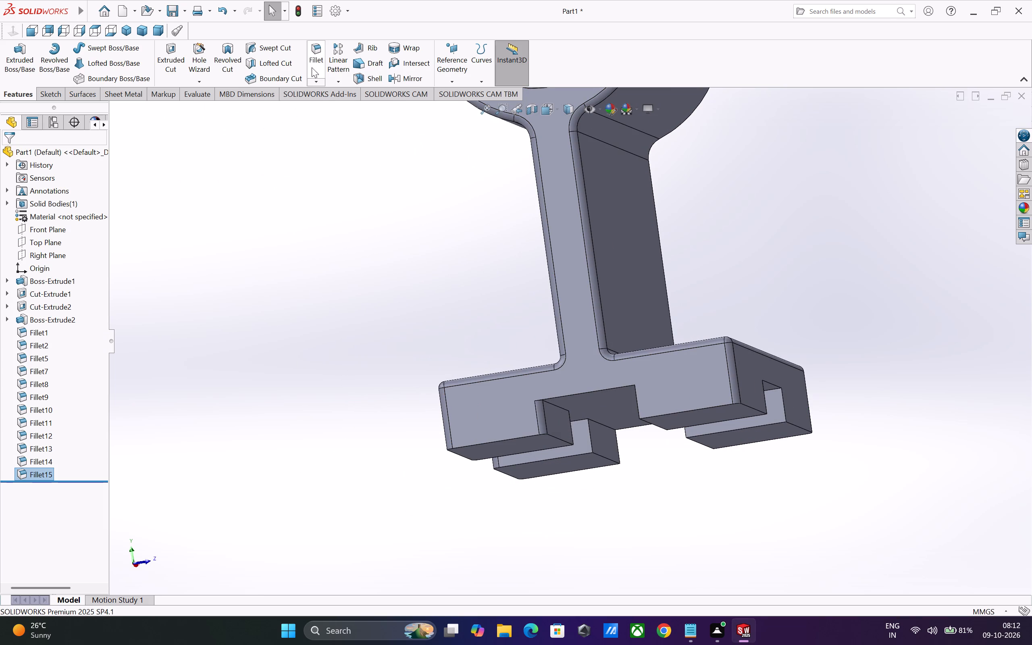
# Fillet the upper horizontal edge of the same end-face slot opening with a 1 mm radius.
pyautogui.click(313, 62)
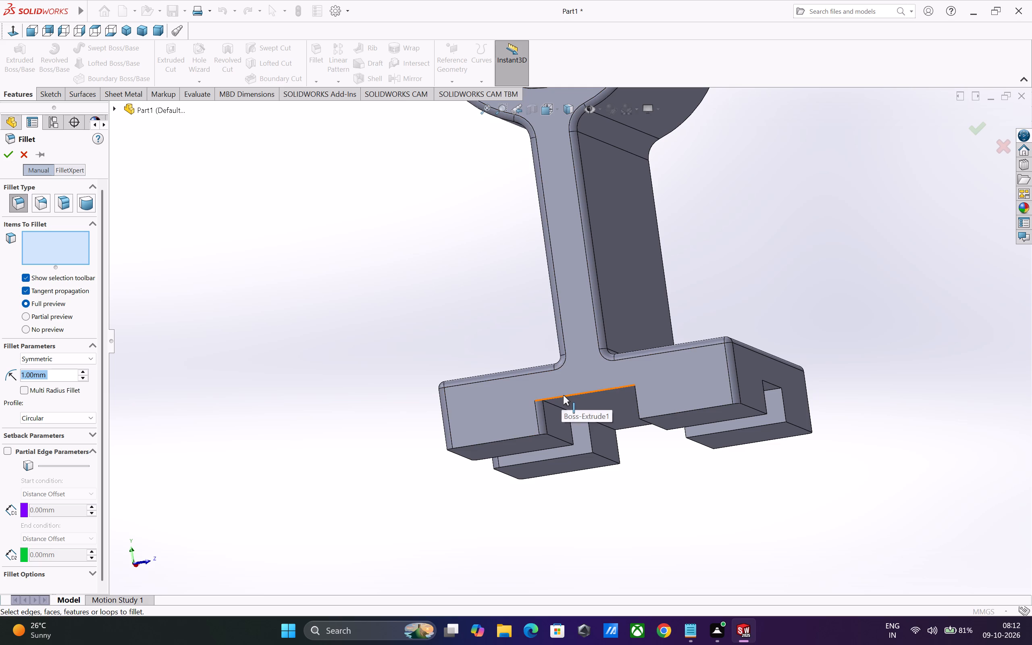
pyautogui.click(563, 395)
pyautogui.click(12, 155)
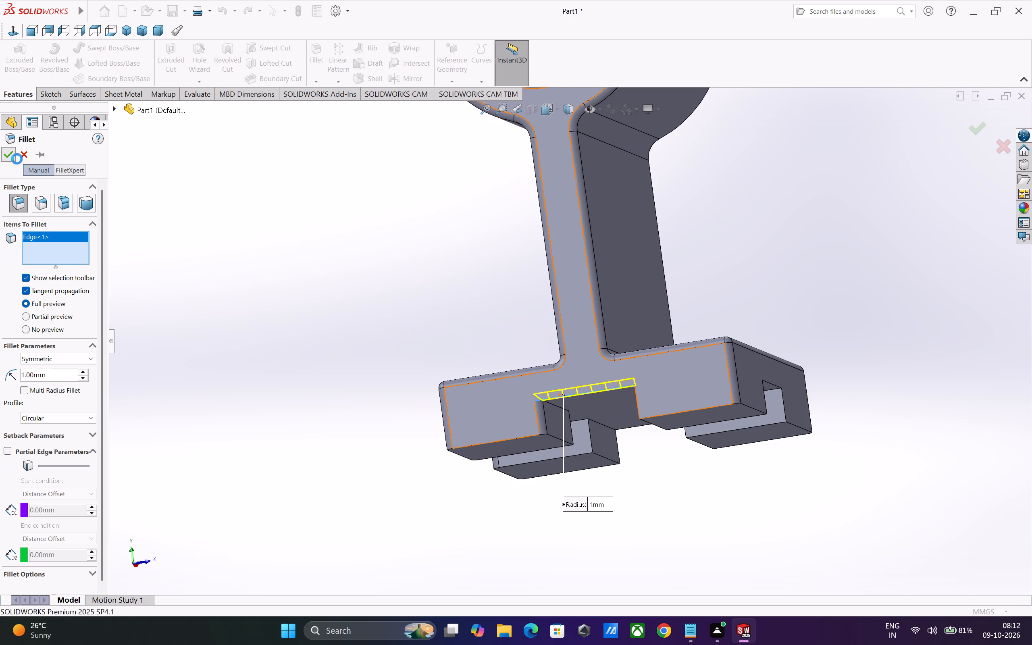
# Fillet the remaining vertical edge of that end-face slot opening with a 1 mm radius.
pyautogui.click(318, 55)
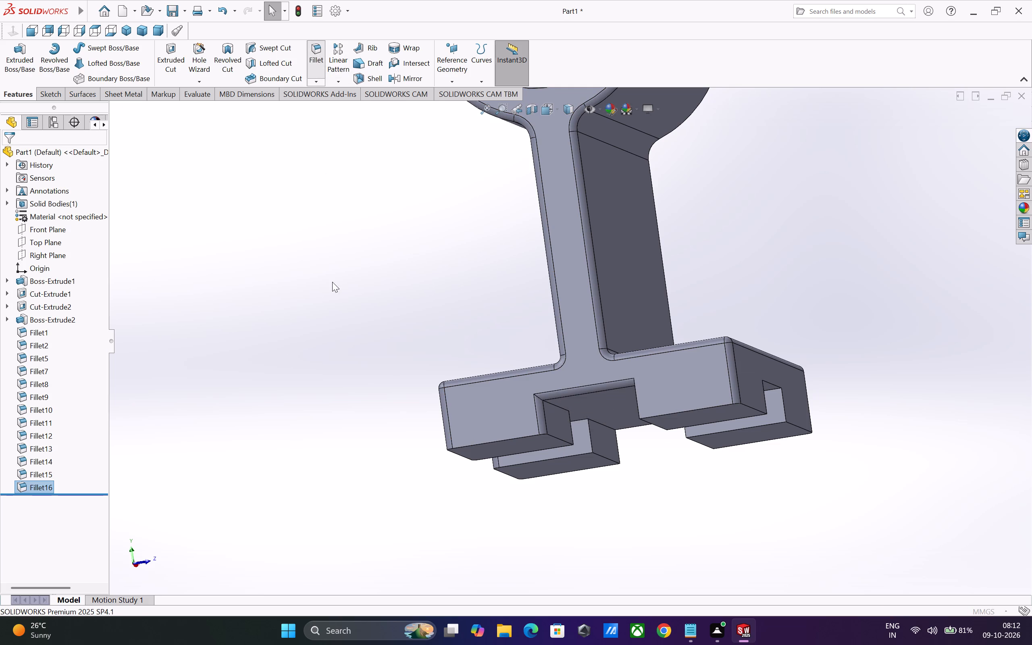
pyautogui.moveTo(353, 347); pyautogui.dragTo(407, 334, button='middle')
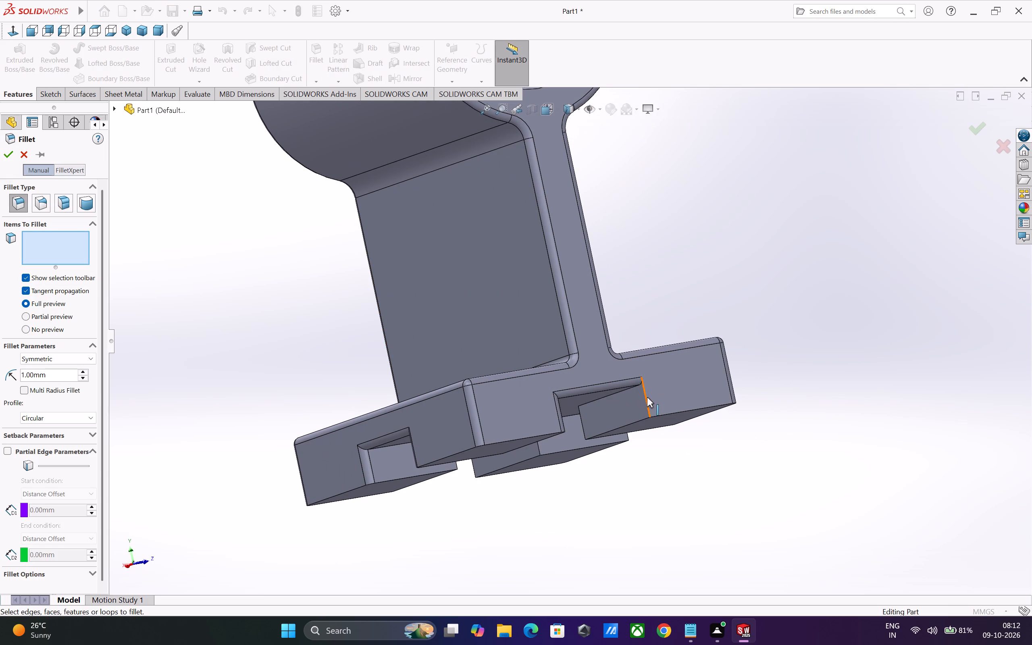
pyautogui.click(647, 399)
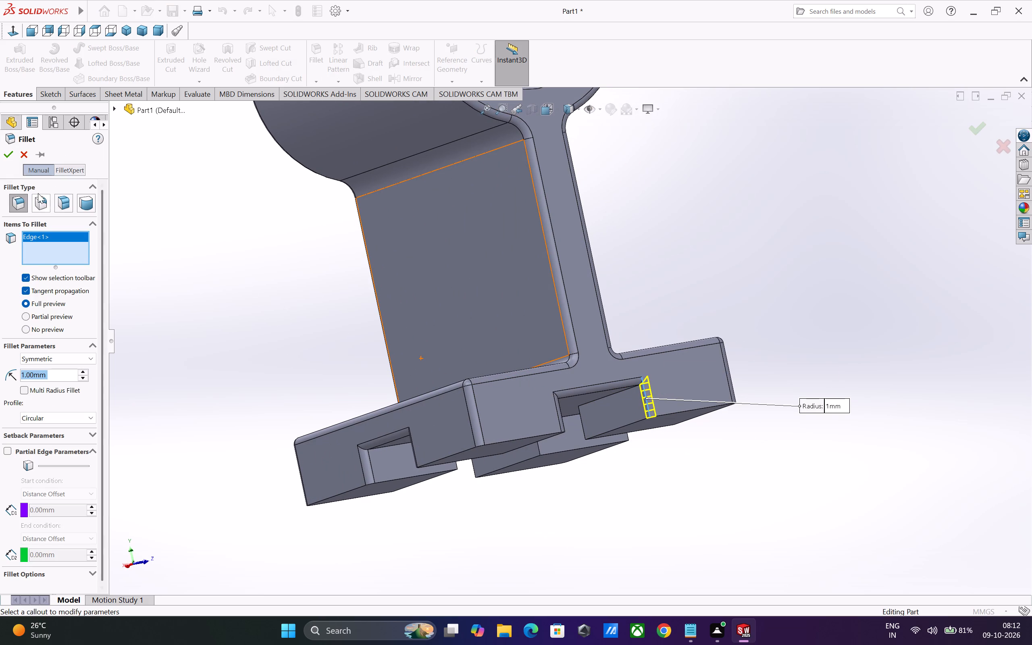
pyautogui.click(8, 154)
pyautogui.click(193, 268)
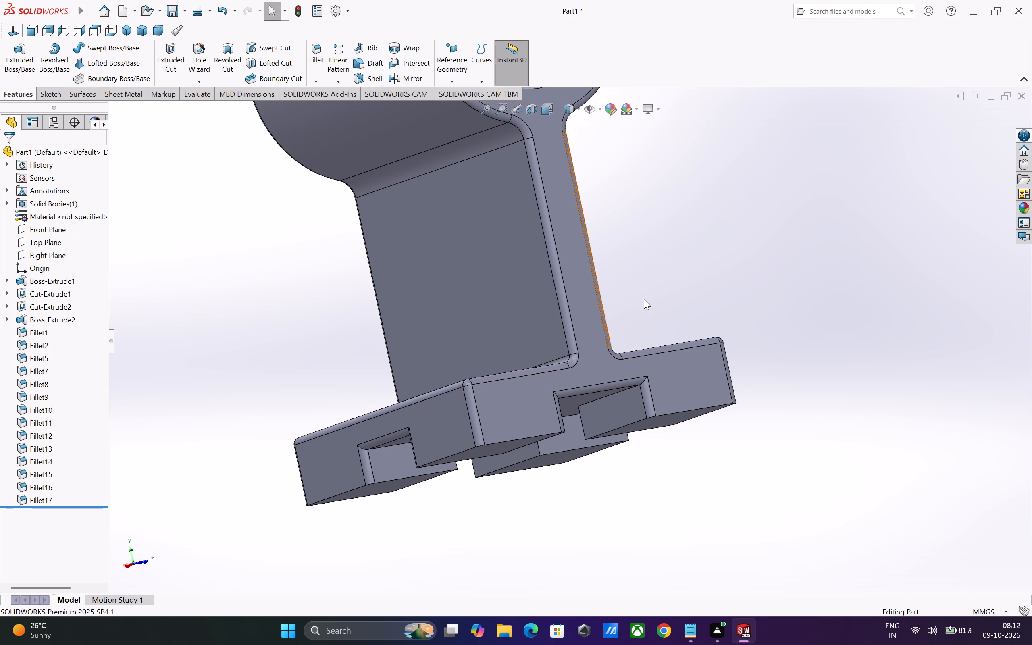
# Fillet one vertical edge of the slot opening in the base's opposite long side face with a 1 mm radius.
pyautogui.moveTo(746, 284); pyautogui.dragTo(587, 303, button='middle')
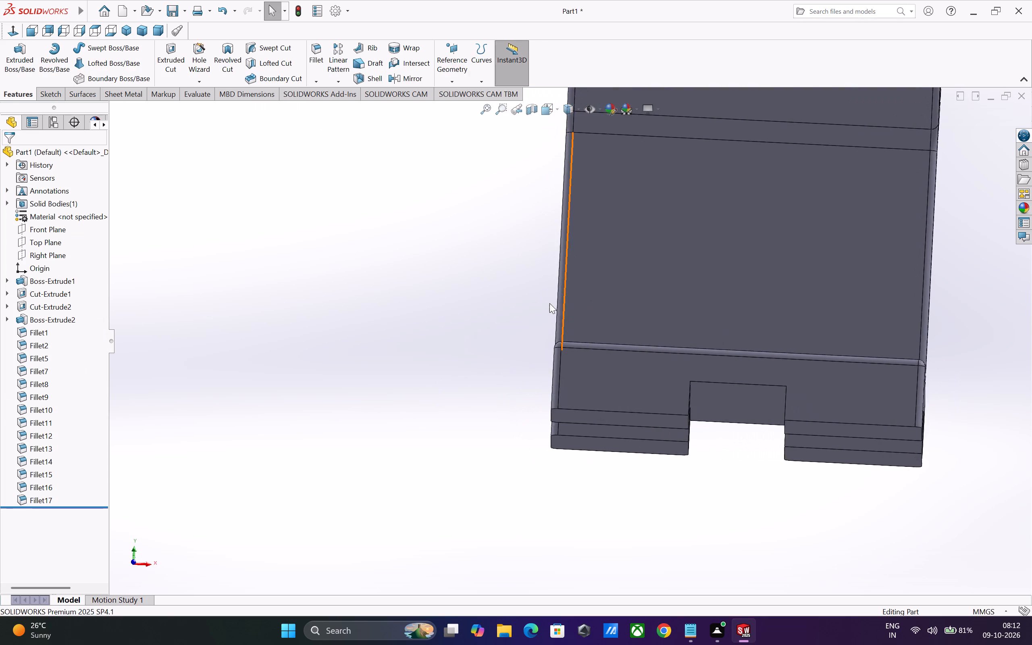
pyautogui.scroll(2, 470, 312)
pyautogui.scroll(-2, 597, 306)
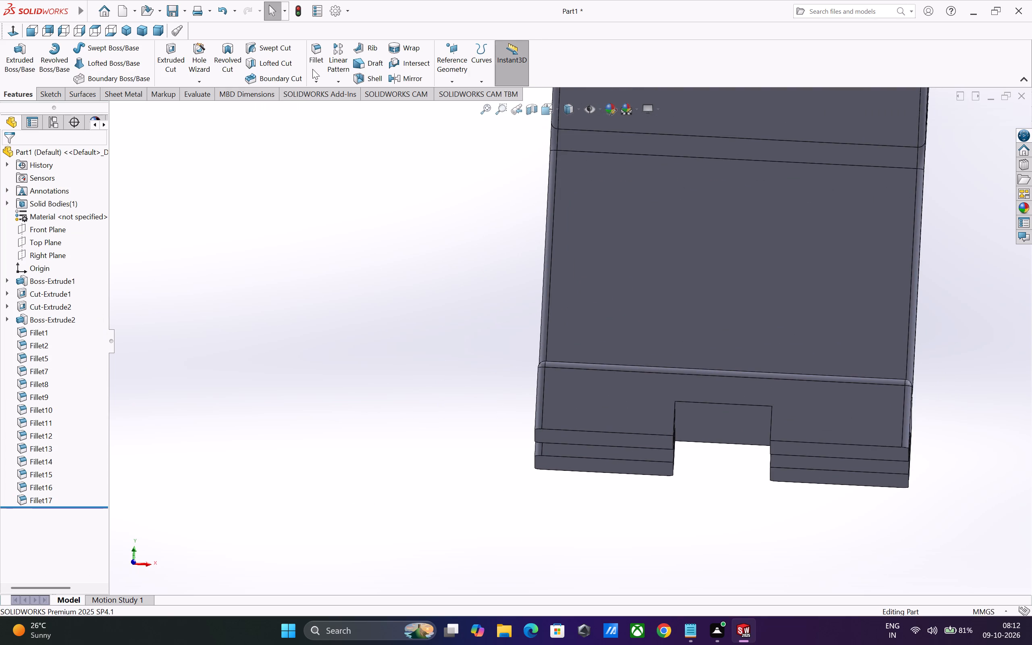
pyautogui.click(317, 62)
pyautogui.scroll(3, 318, 414)
pyautogui.scroll(-4, 573, 395)
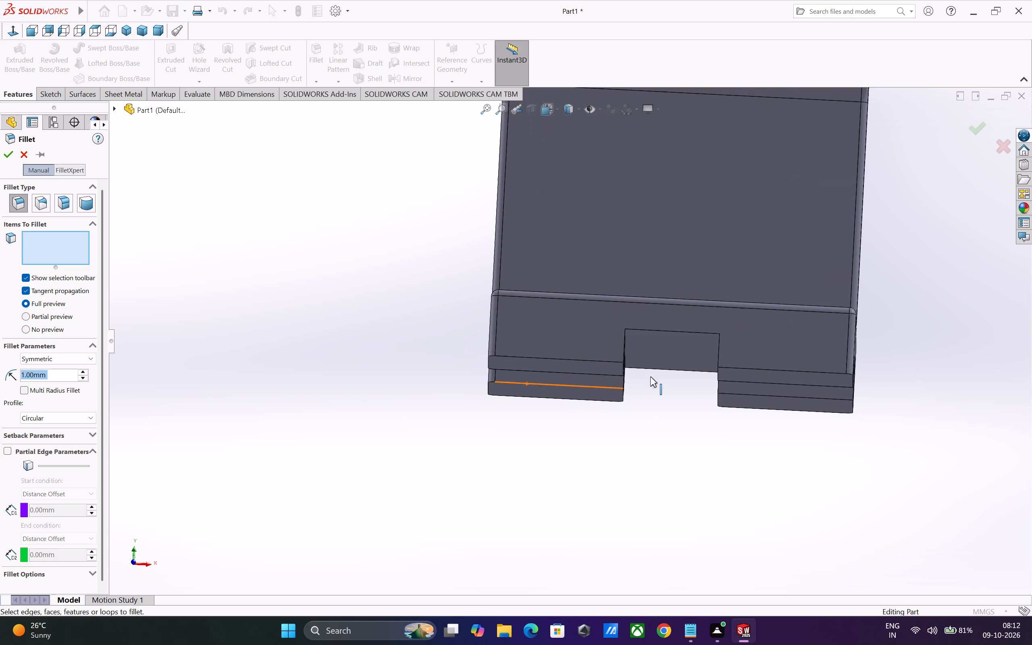
pyautogui.moveTo(657, 411); pyautogui.dragTo(637, 422, button='middle')
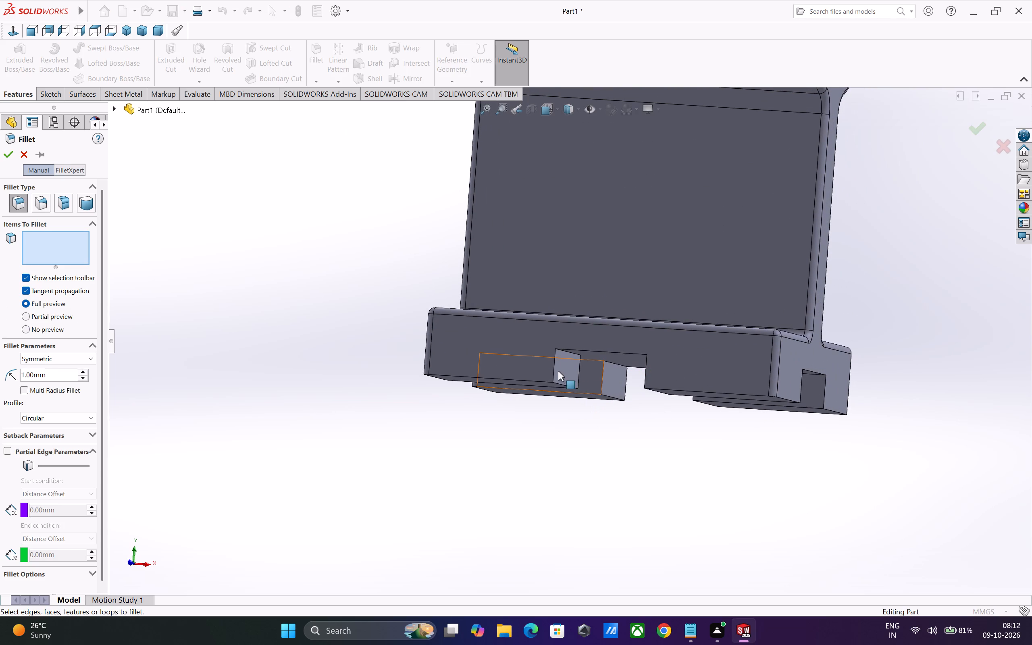
pyautogui.click(553, 369)
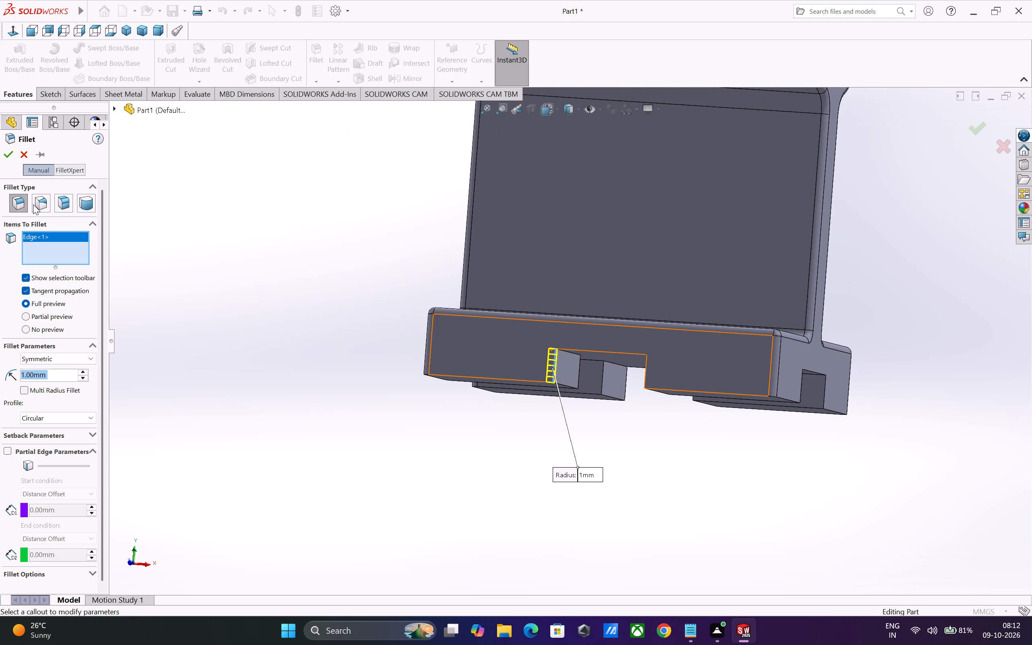
pyautogui.click(5, 156)
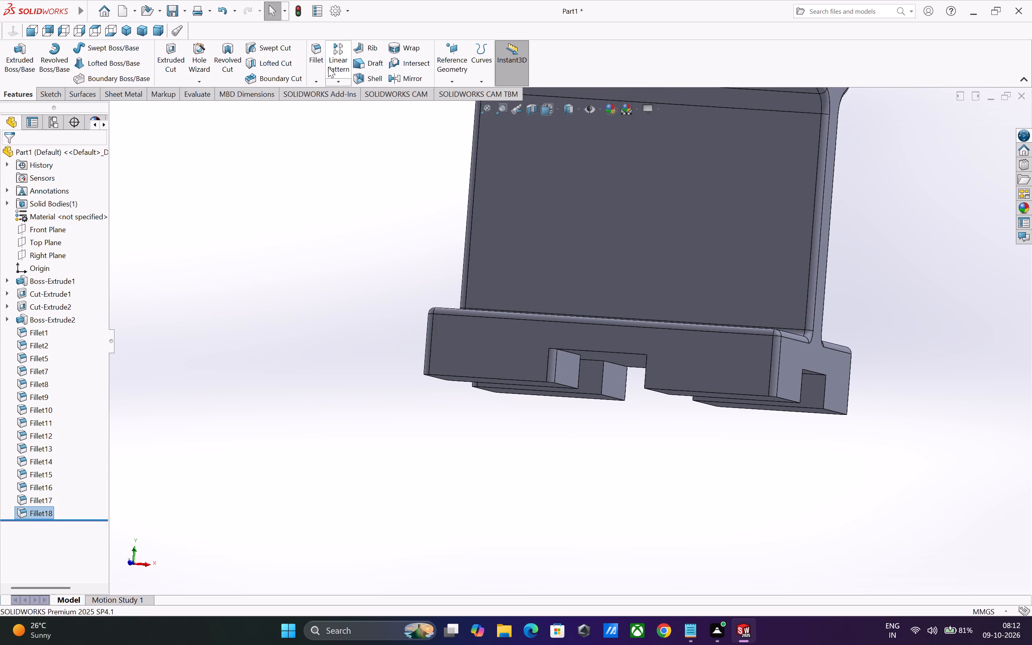
# Fillet the upper horizontal edge of the slot opening in this opposite long side face with a 1 mm radius.
pyautogui.click(319, 53)
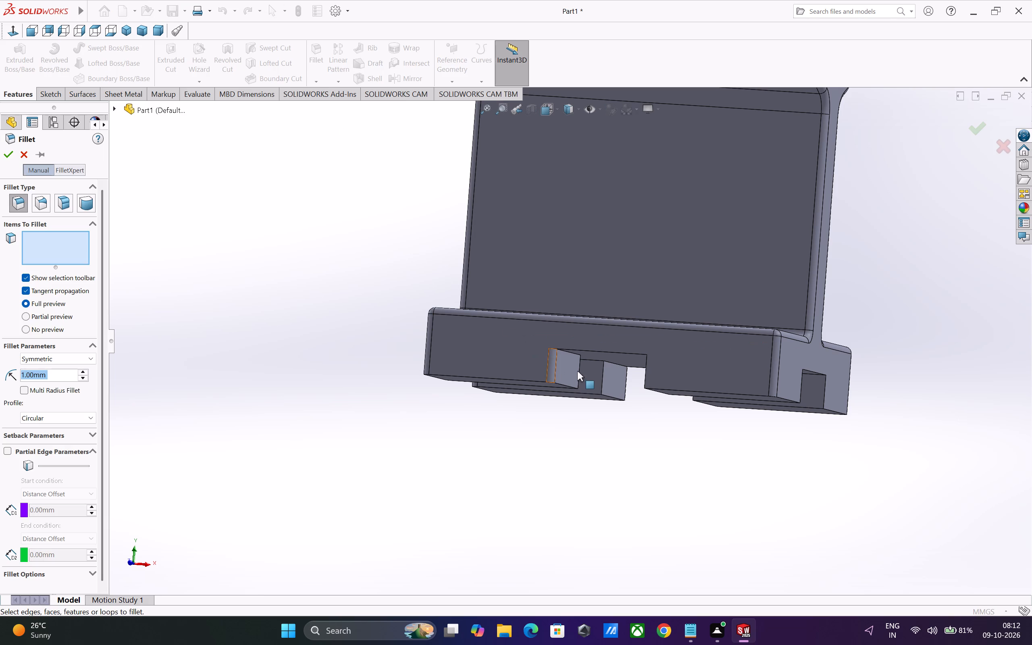
pyautogui.click(572, 350)
pyautogui.click(11, 156)
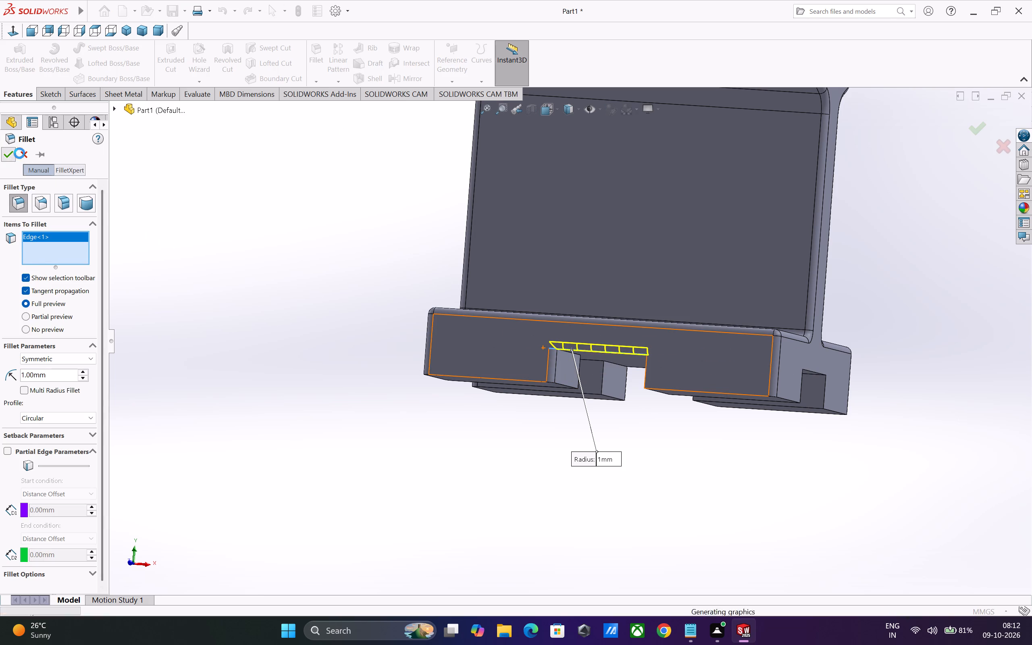
# Fillet the remaining vertical edge of this second side slot opening with a 1 mm radius.
pyautogui.click(311, 61)
pyautogui.moveTo(287, 380); pyautogui.dragTo(343, 391, button='middle')
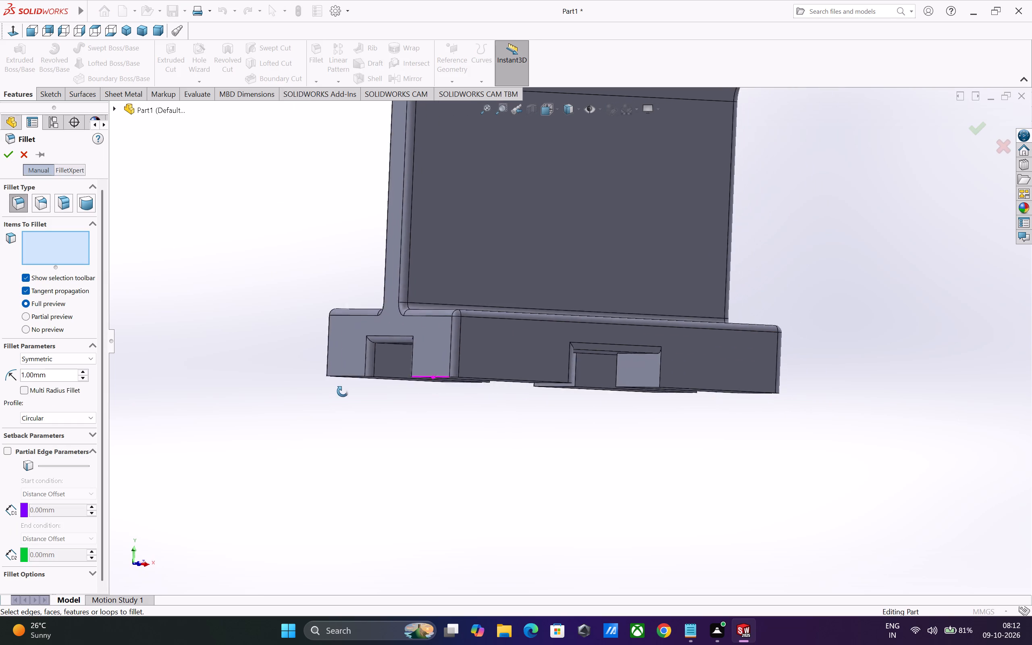
pyautogui.moveTo(343, 391); pyautogui.dragTo(393, 403, button='middle')
pyautogui.click(573, 359)
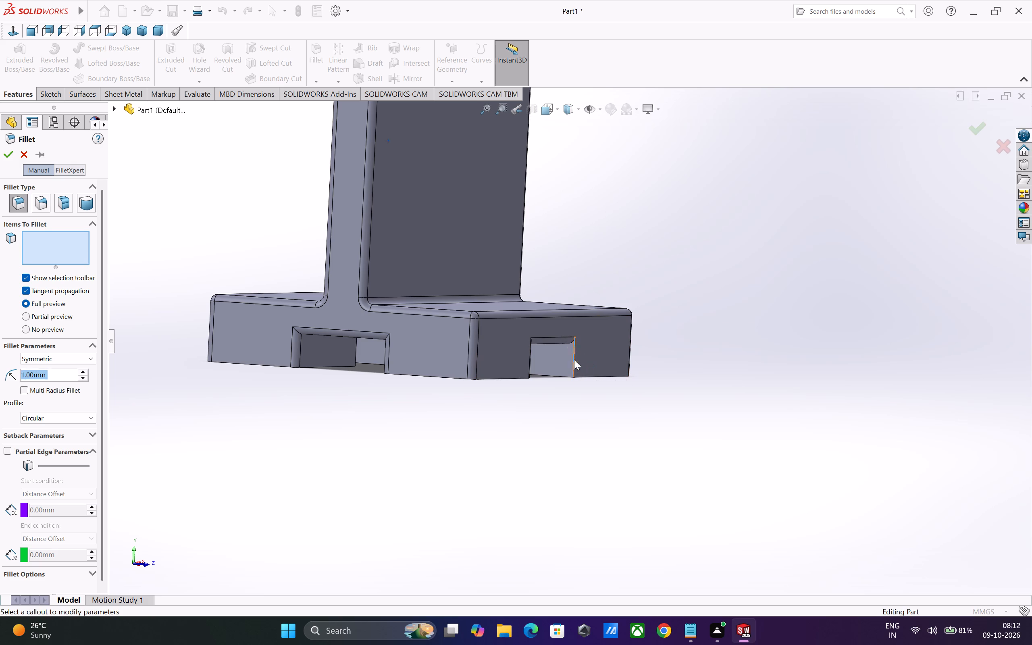
pyautogui.click(12, 154)
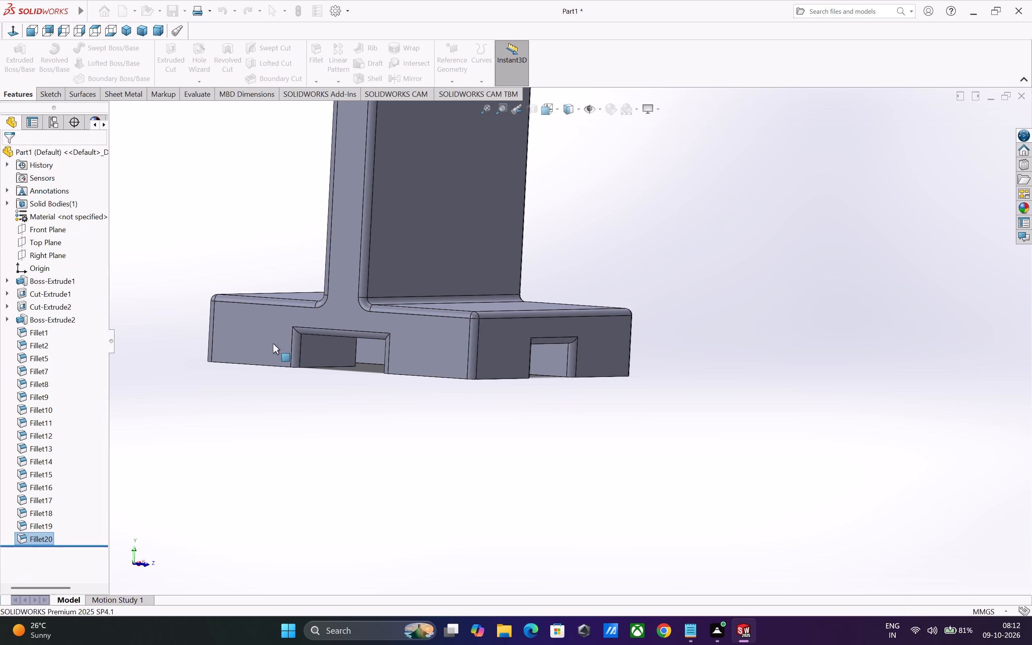
# Fillet the upper horizontal edge of the slot opening in the base's opposite end face with a 1 mm radius.
pyautogui.moveTo(625, 472); pyautogui.dragTo(434, 471, button='middle')
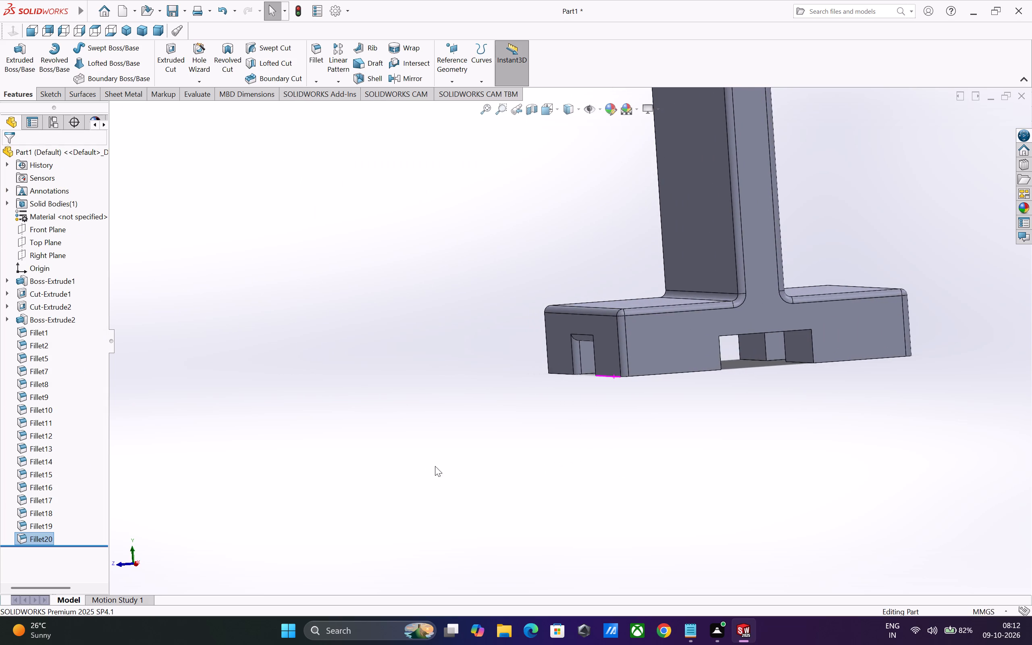
pyautogui.scroll(3, 401, 449)
pyautogui.scroll(-1, 624, 428)
pyautogui.scroll(-1, 729, 401)
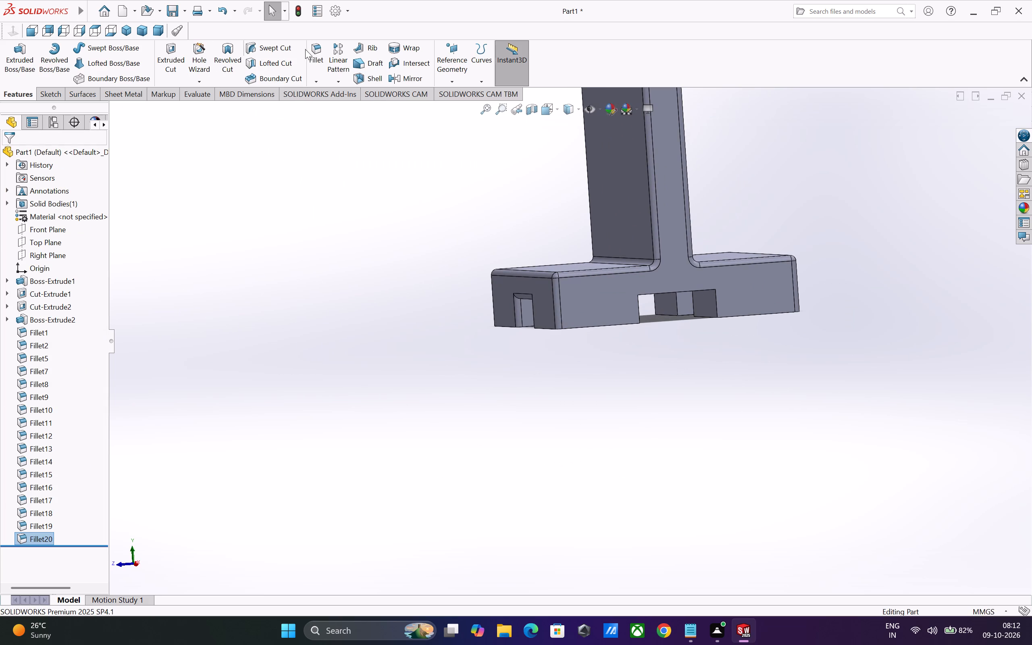
pyautogui.click(315, 50)
pyautogui.moveTo(691, 389); pyautogui.dragTo(635, 376, button='middle')
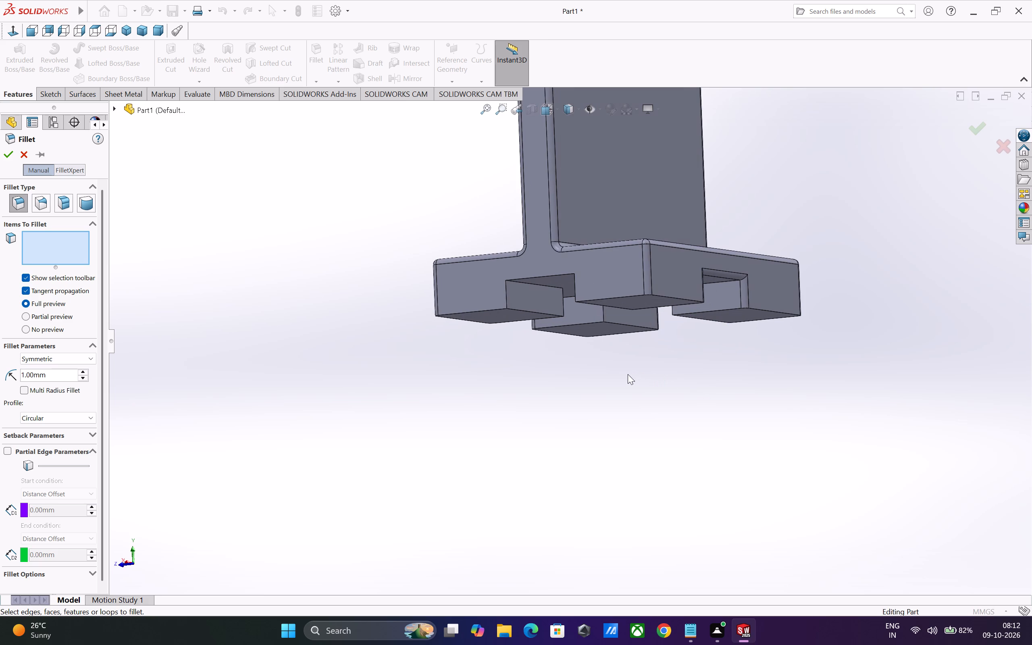
pyautogui.scroll(-1, 546, 315)
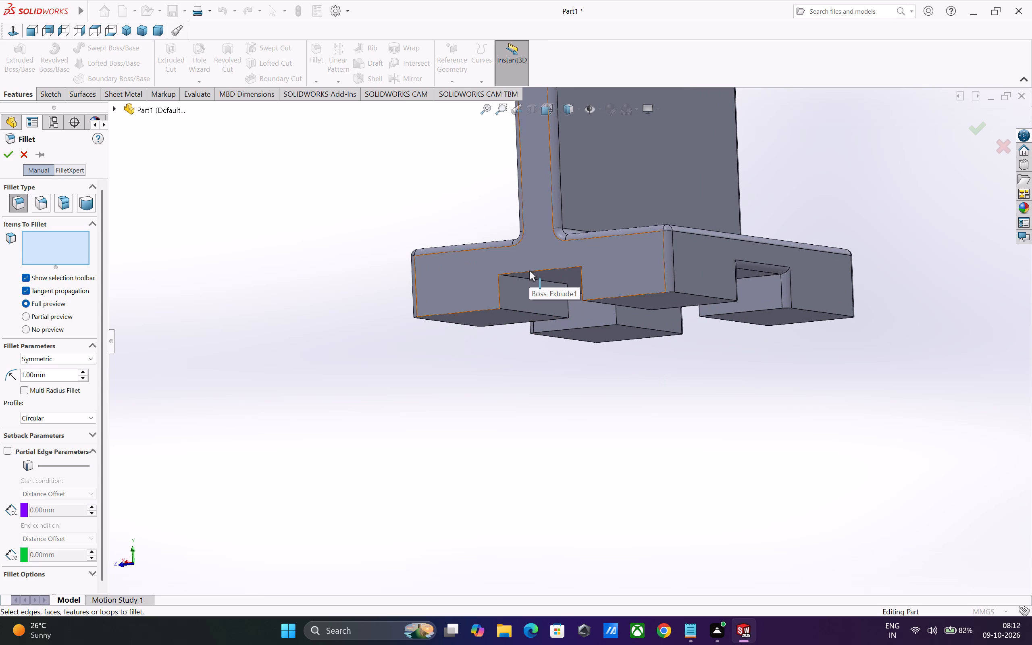
pyautogui.click(530, 271)
pyautogui.click(10, 152)
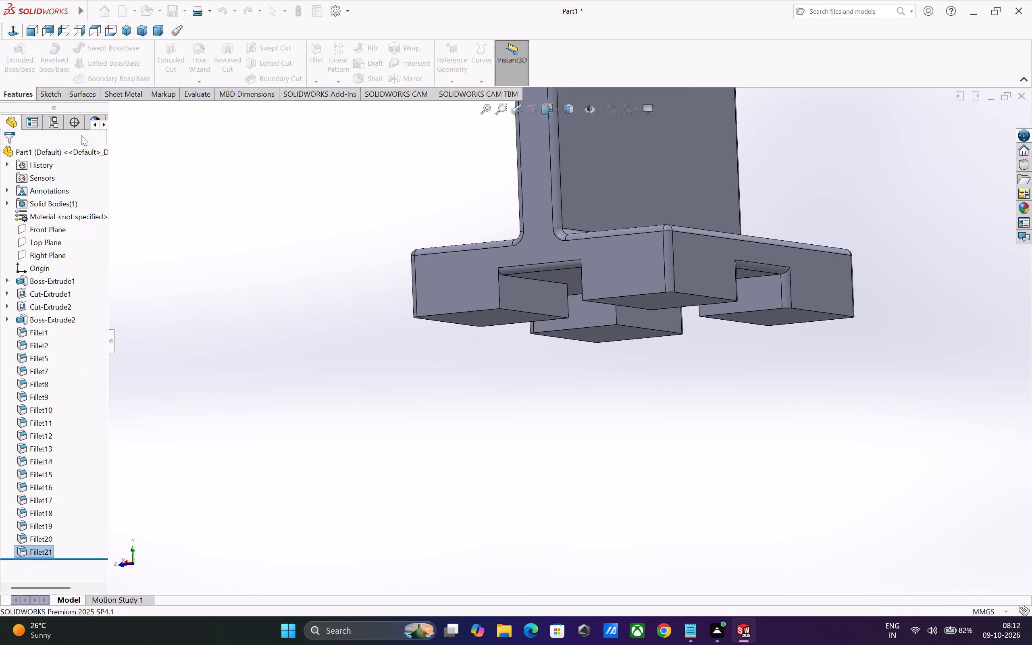
# Fillet one vertical edge of the slot opening in this opposite end face with a 1 mm radius.
pyautogui.click(319, 60)
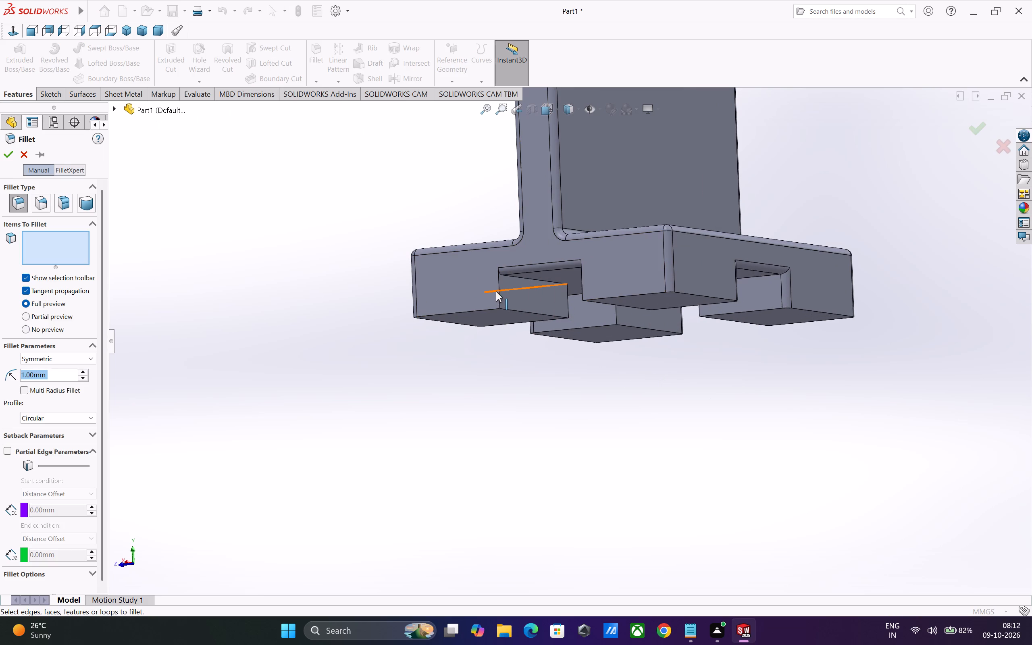
pyautogui.click(499, 293)
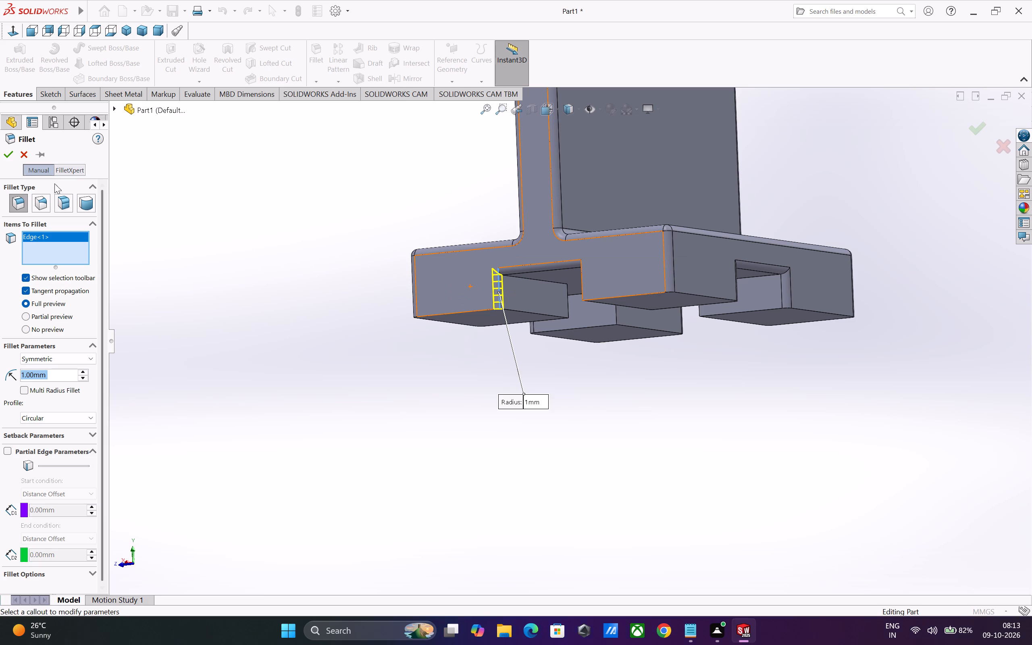
pyautogui.click(8, 156)
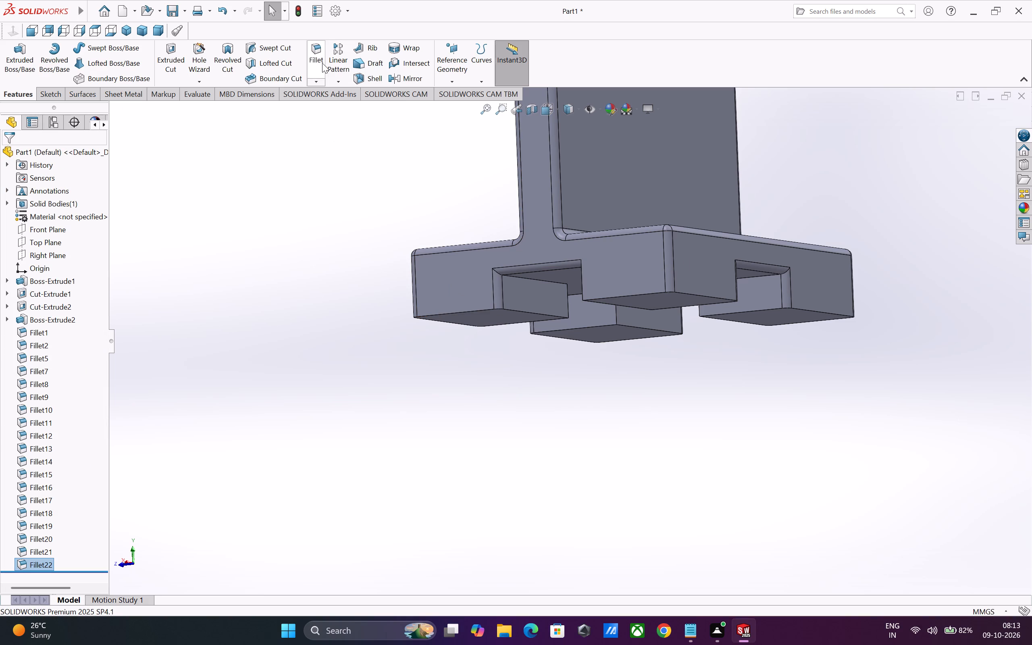
# Fillet the last unrounded vertical edge of this second end-face slot opening with a 1 mm radius.
pyautogui.click(318, 60)
pyautogui.moveTo(332, 283); pyautogui.dragTo(422, 296, button='middle')
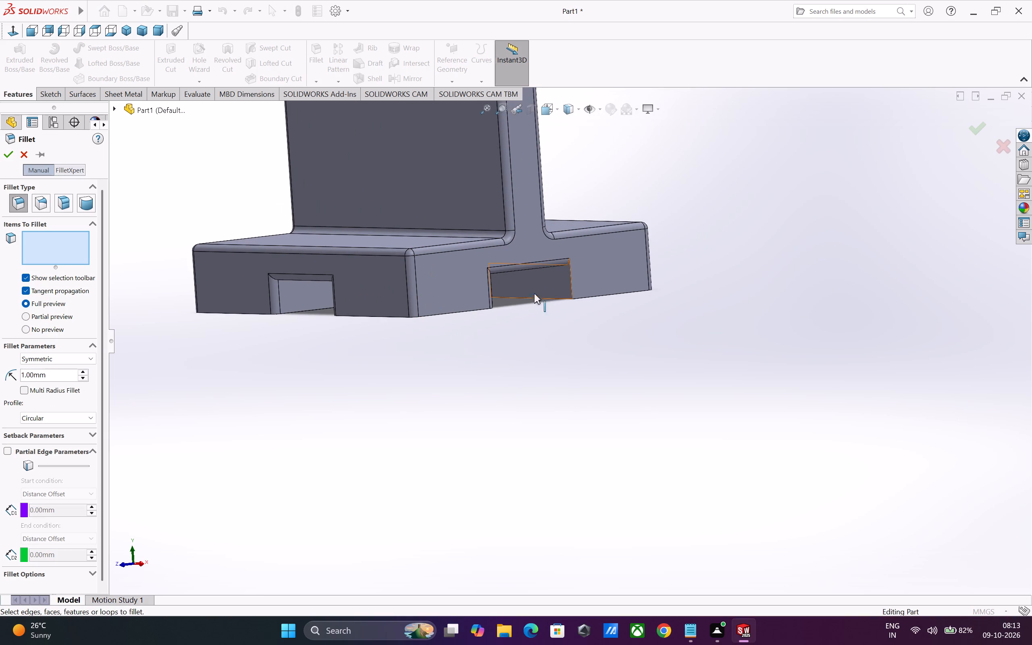
pyautogui.scroll(-1, 599, 285)
pyautogui.click(564, 283)
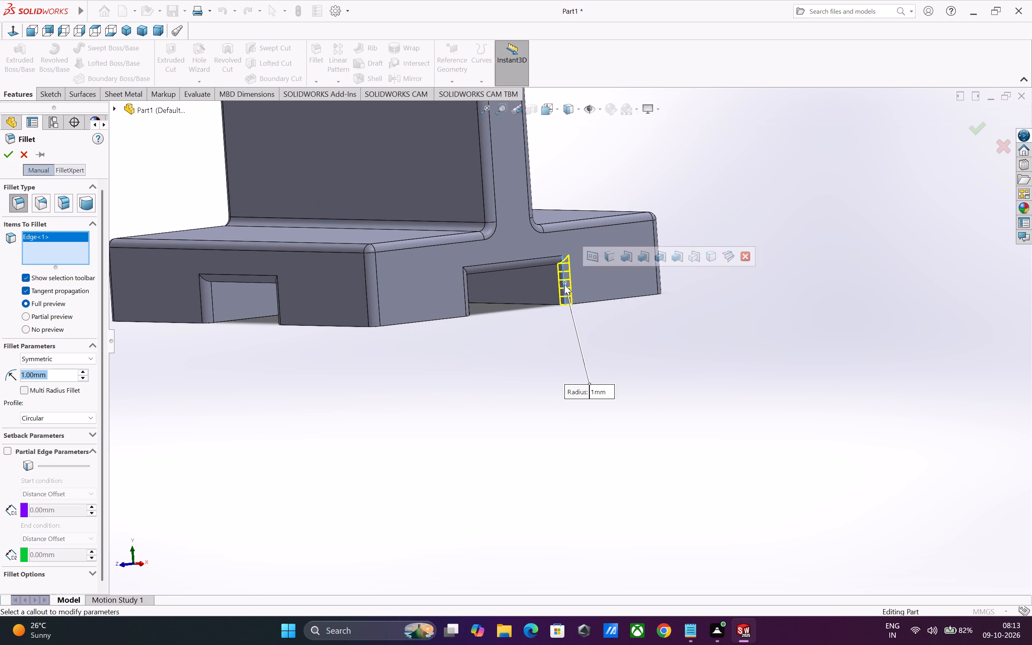
pyautogui.click(10, 152)
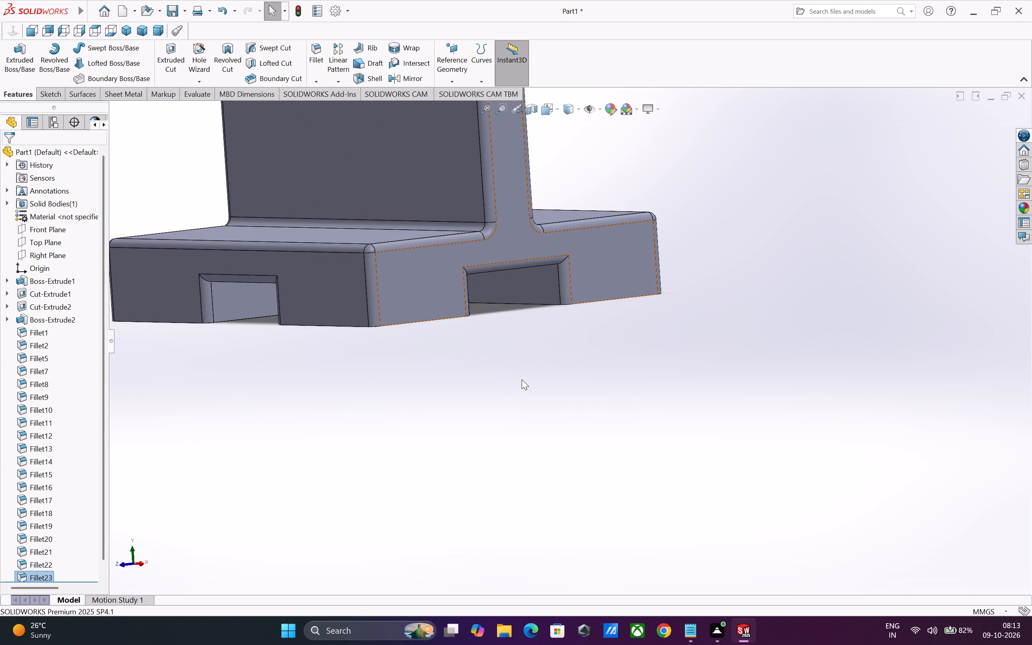
pyautogui.click(531, 388)
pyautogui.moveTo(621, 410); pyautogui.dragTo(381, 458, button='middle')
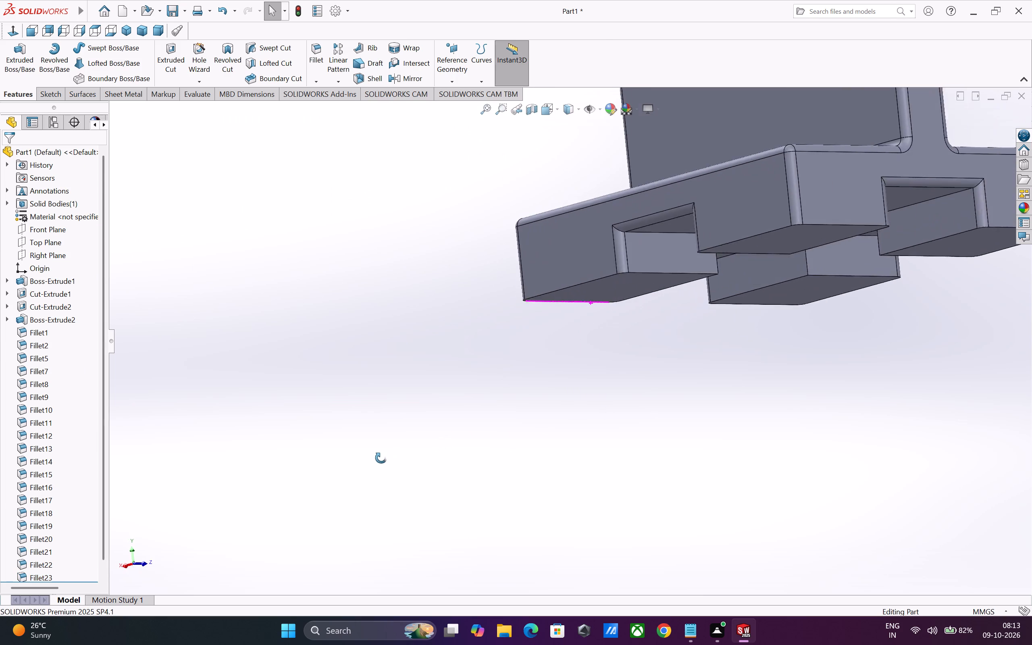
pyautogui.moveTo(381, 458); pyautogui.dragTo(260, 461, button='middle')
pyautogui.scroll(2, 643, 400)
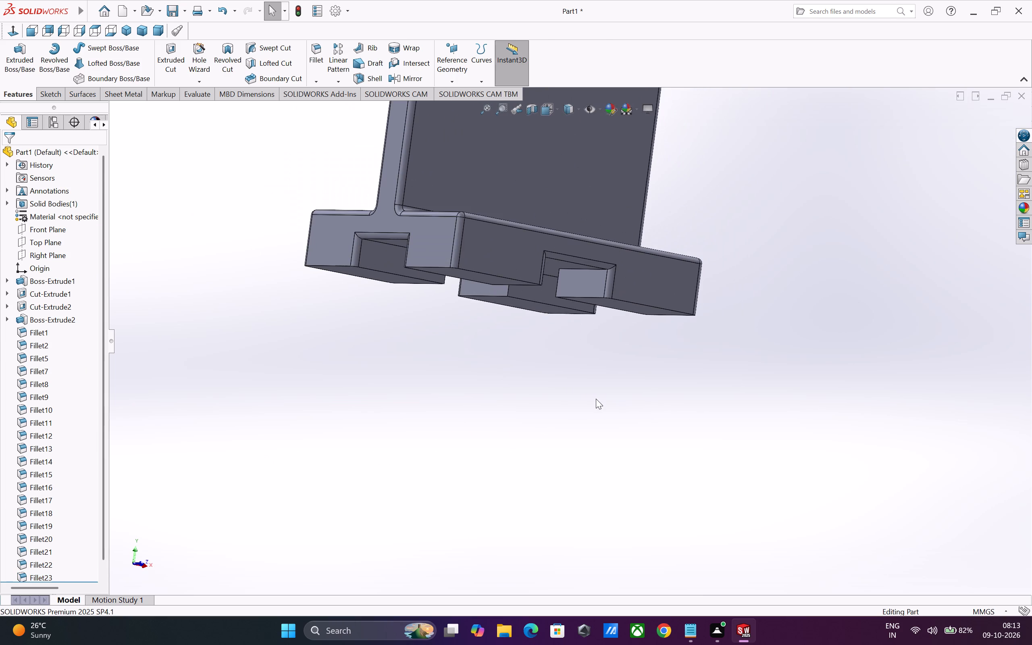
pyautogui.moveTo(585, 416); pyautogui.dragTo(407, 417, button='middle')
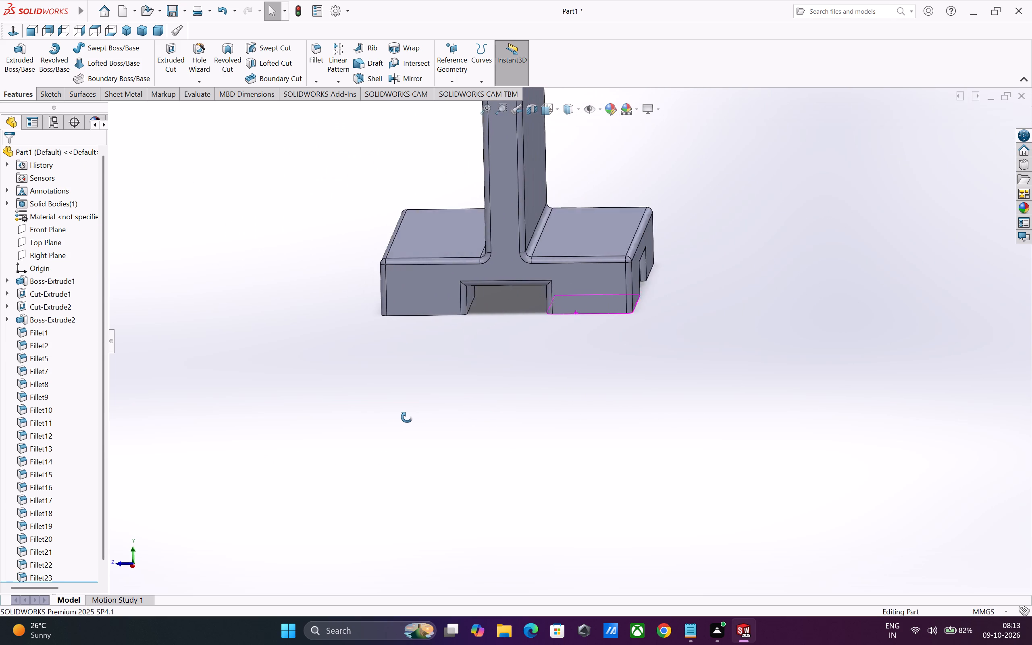
# Fillet the bore's circular edge at one end of the tube with a 1 mm radius.
pyautogui.moveTo(407, 417); pyautogui.dragTo(483, 387, button='middle')
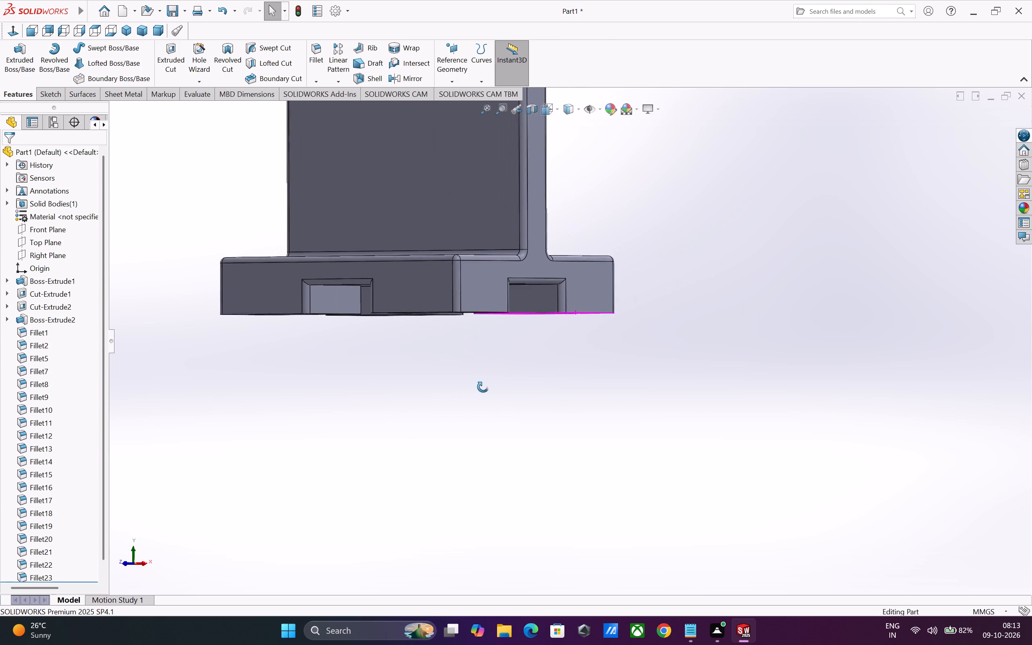
pyautogui.moveTo(483, 387); pyautogui.dragTo(587, 463, button='middle')
pyautogui.scroll(3, 580, 455)
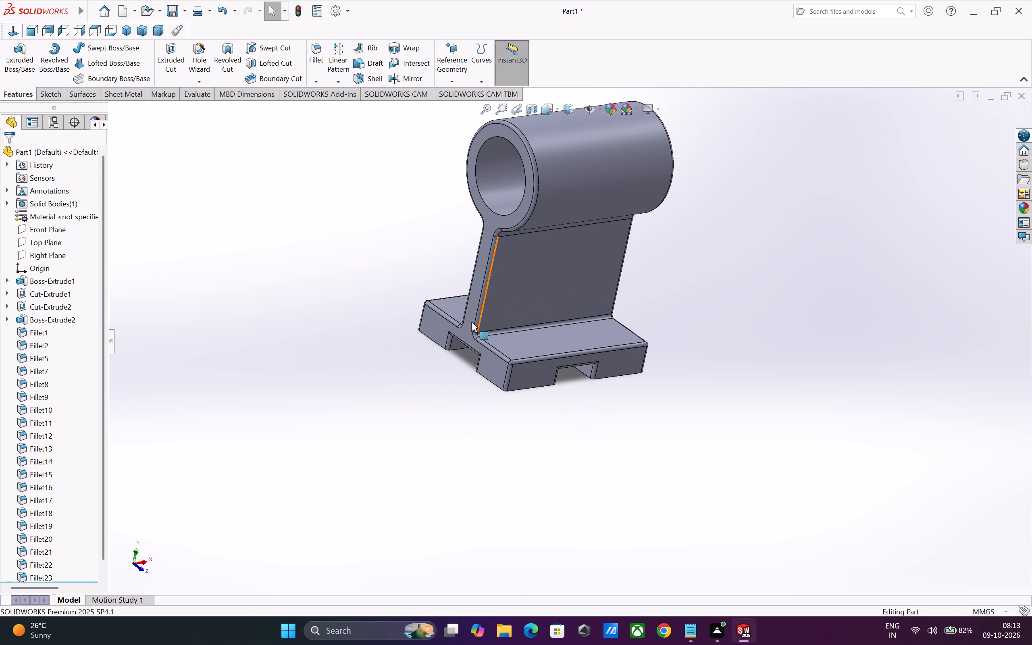
pyautogui.click(318, 65)
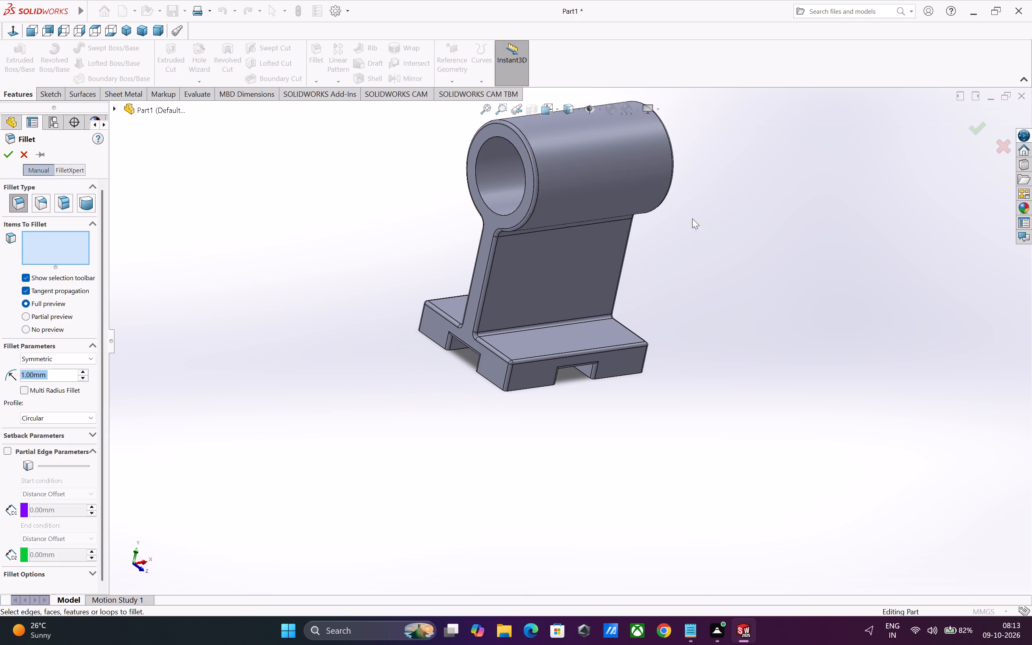
pyautogui.click(488, 206)
pyautogui.click(8, 156)
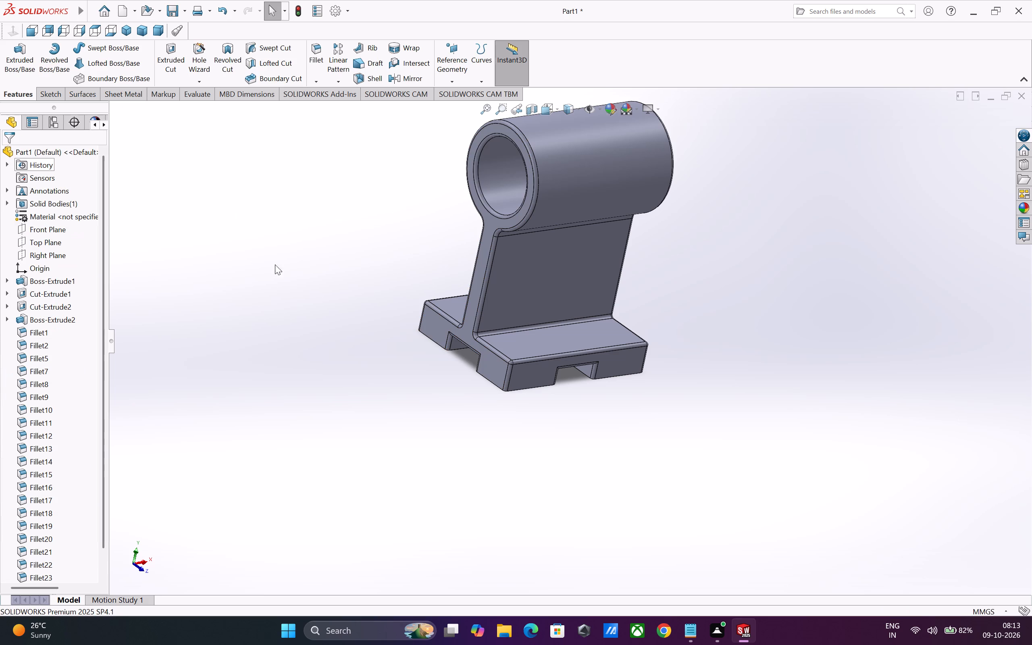
# Fillet the bore's circular edge at the tube's opposite end with a 1 mm radius.
pyautogui.moveTo(696, 417); pyautogui.dragTo(551, 416, button='middle')
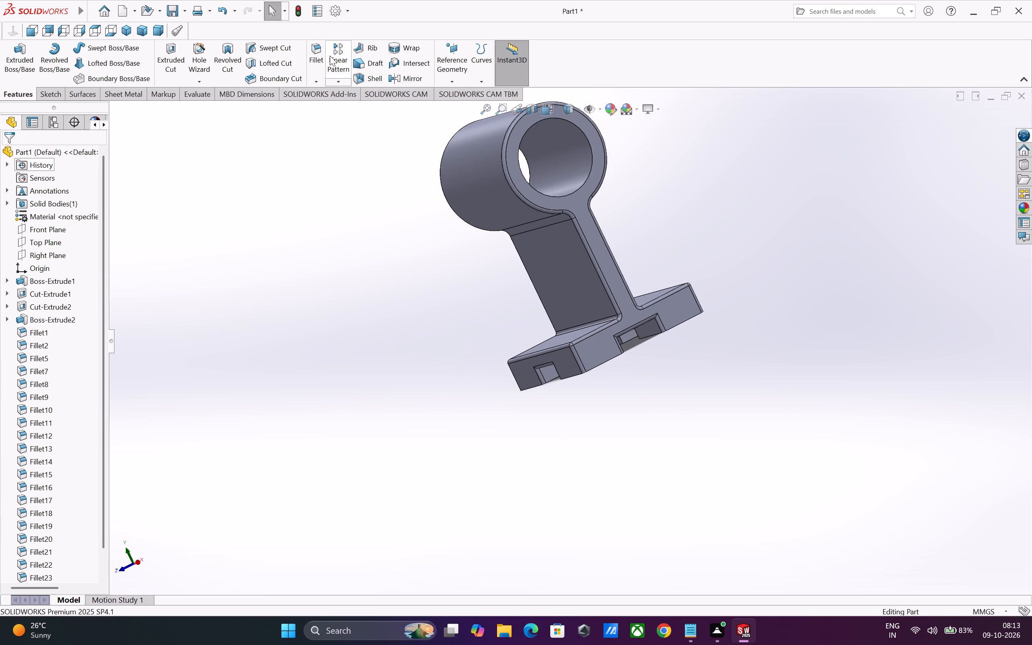
pyautogui.click(320, 52)
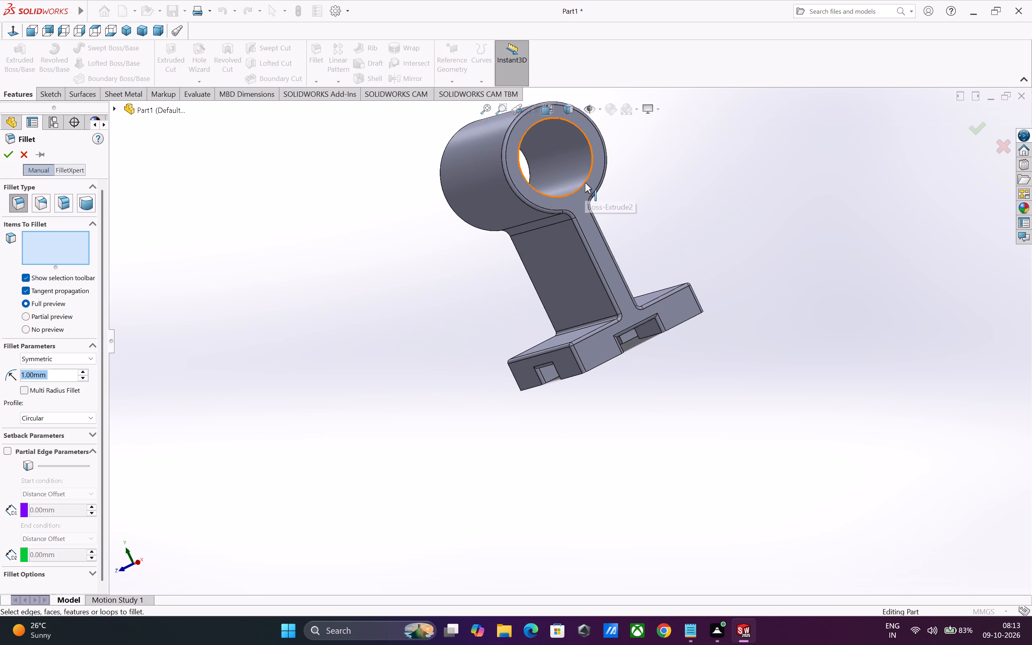
pyautogui.click(585, 182)
pyautogui.click(6, 152)
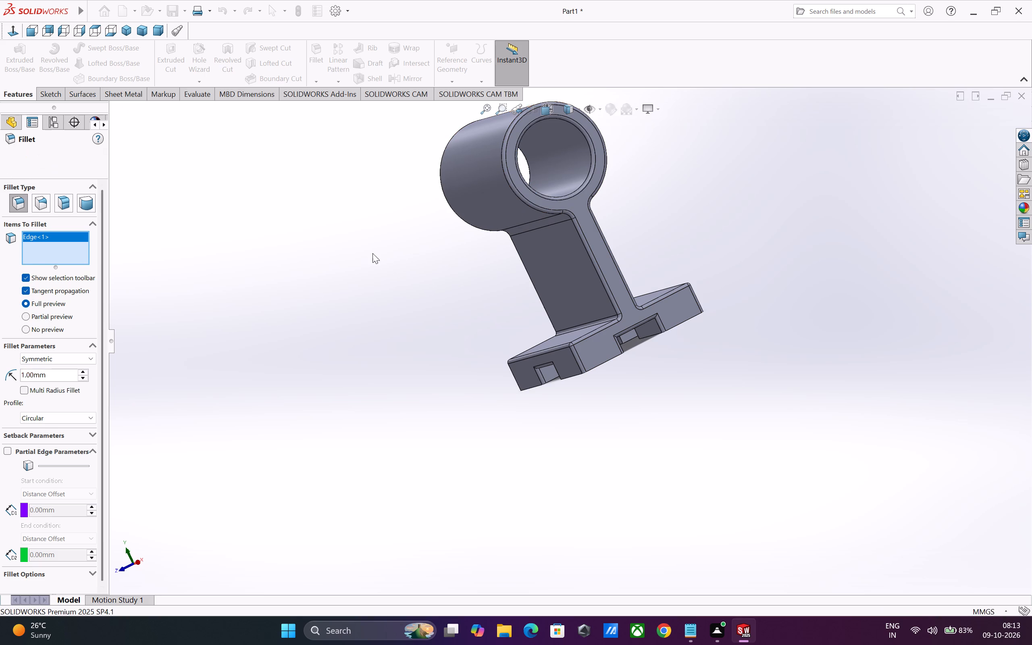
pyautogui.click(401, 266)
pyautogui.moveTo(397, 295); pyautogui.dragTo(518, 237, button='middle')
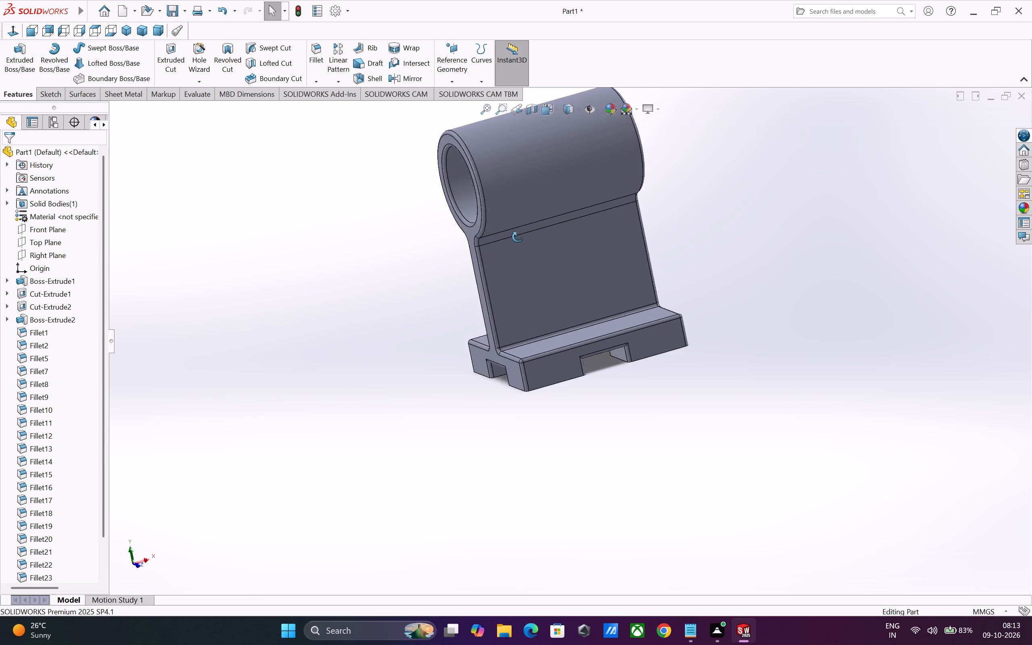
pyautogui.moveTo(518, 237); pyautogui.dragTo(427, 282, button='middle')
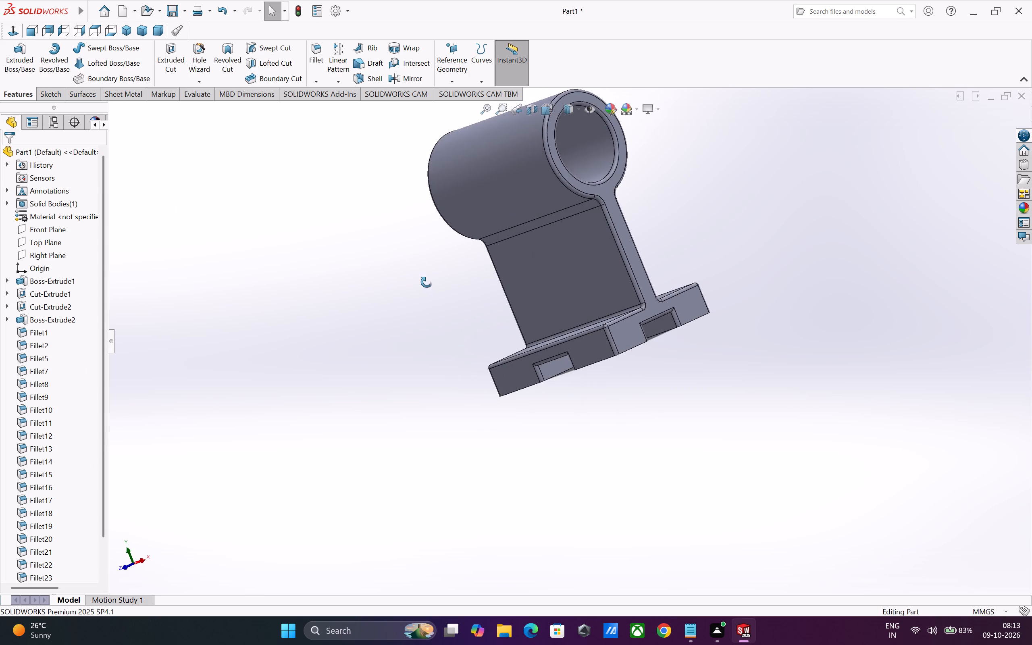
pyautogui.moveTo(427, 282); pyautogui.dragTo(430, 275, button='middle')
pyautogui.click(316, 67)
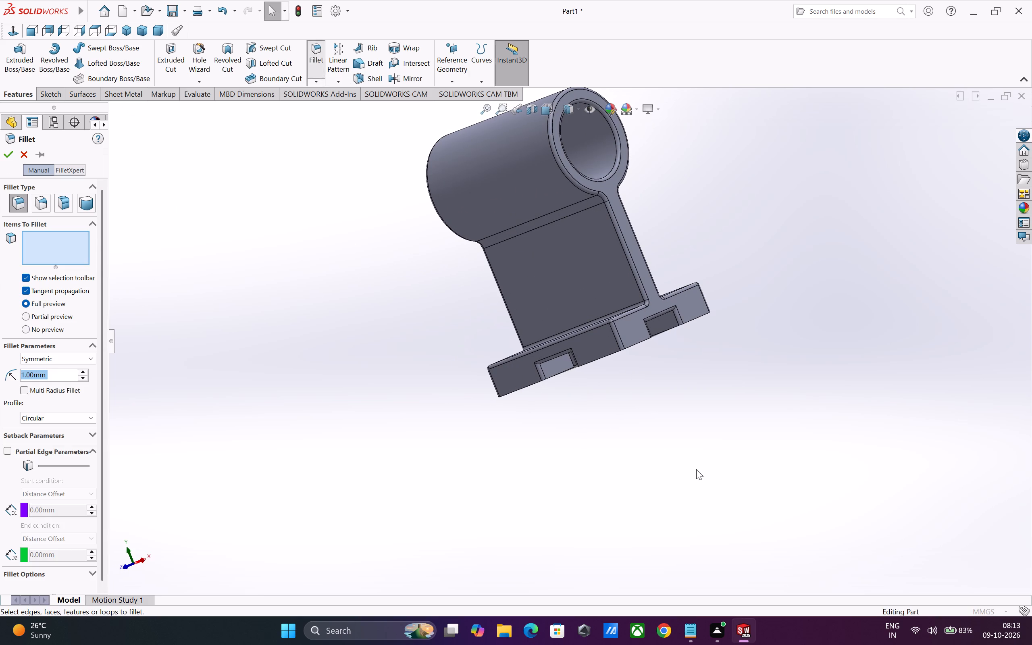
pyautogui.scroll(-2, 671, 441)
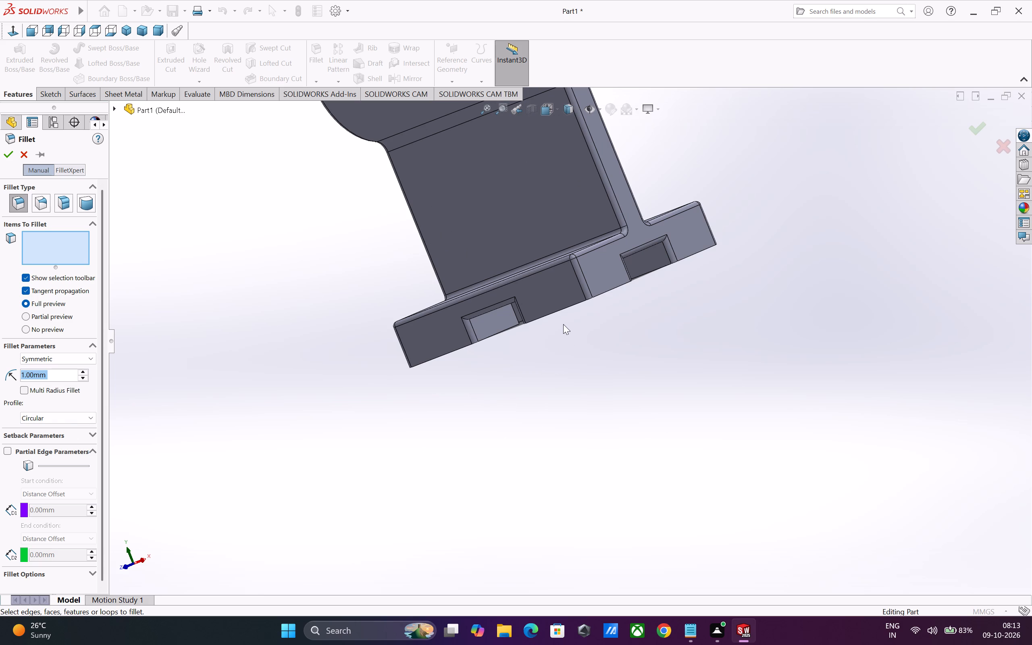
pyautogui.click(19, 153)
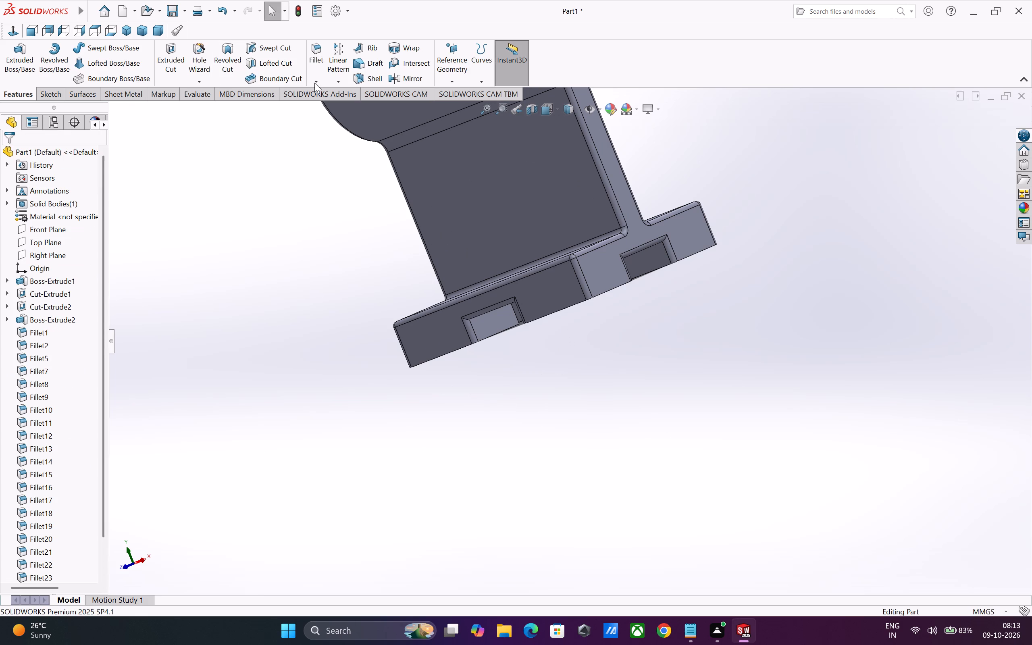
# Try to chamfer the bottom outer edge of one corner foot of the base at 2 mm and 45 degrees.
pyautogui.click(316, 83)
pyautogui.click(333, 110)
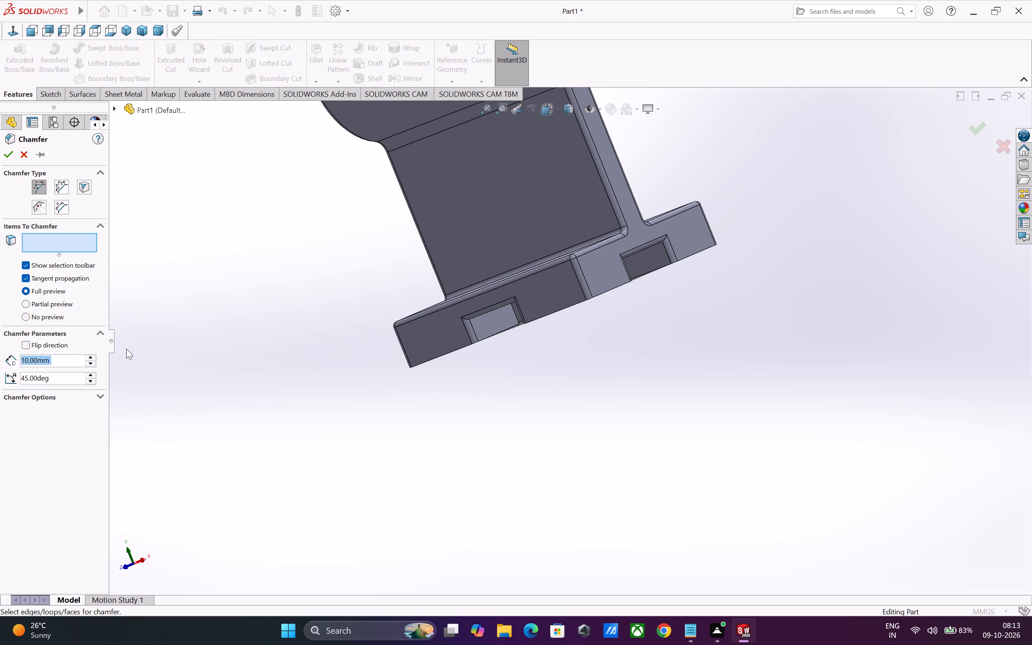
pyautogui.doubleClick(61, 360)
pyautogui.press('2')
pyautogui.press('Return')
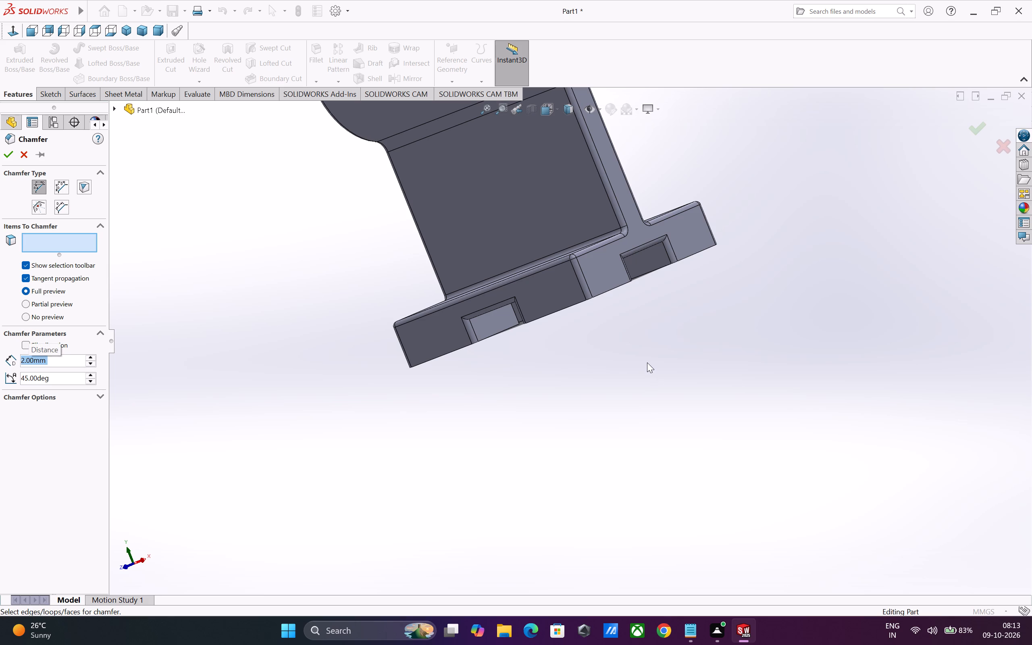
pyautogui.click(558, 312)
pyautogui.moveTo(638, 362); pyautogui.dragTo(672, 298, button='middle')
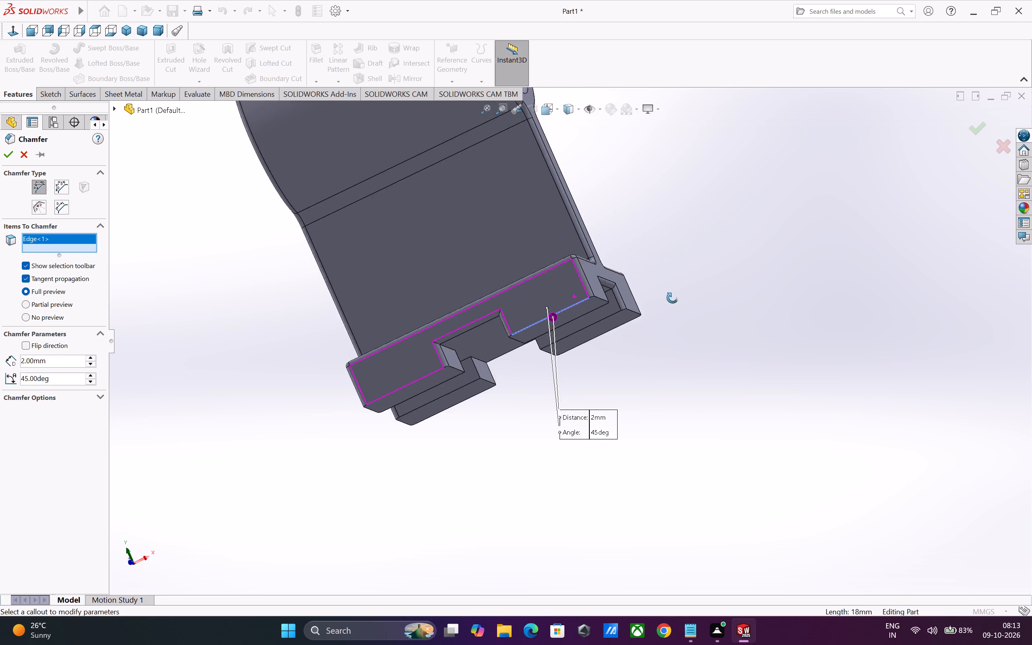
pyautogui.moveTo(672, 298); pyautogui.dragTo(716, 292, button='middle')
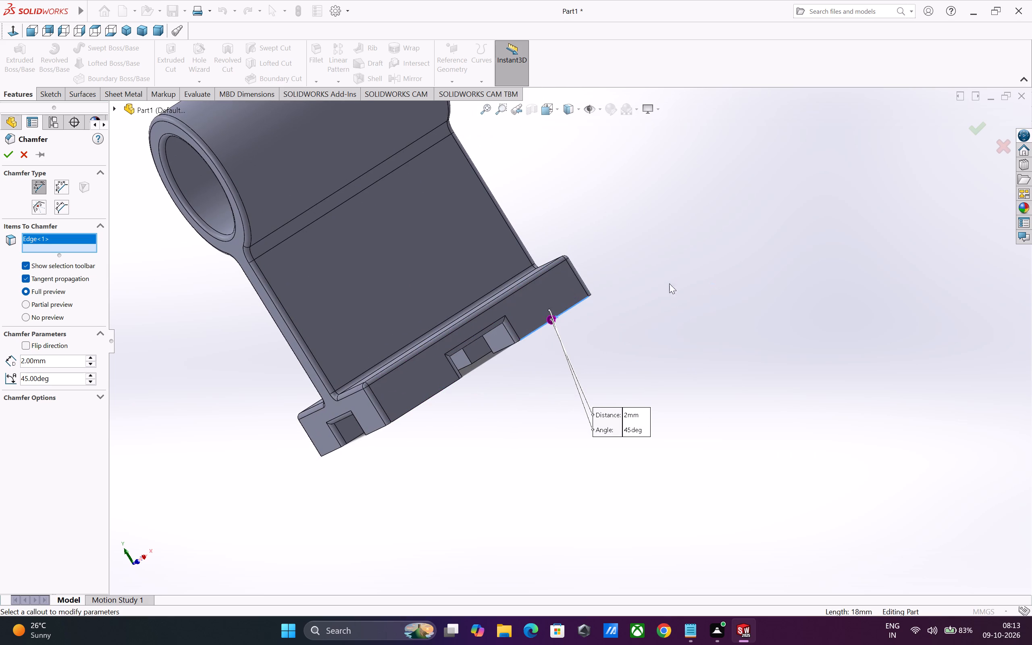
pyautogui.click(5, 152)
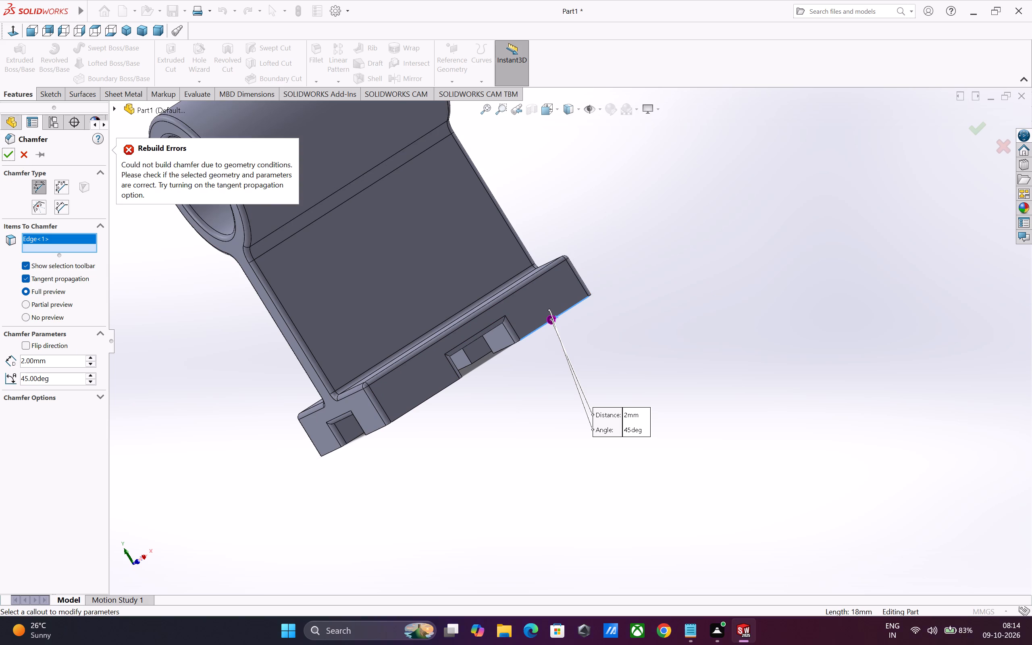
# Set the chamfer distance to 1 mm and apply the 45-degree chamfer around this foot's bottom edges.
pyautogui.click(59, 360)
pyautogui.click(59, 360)
pyautogui.press('1')
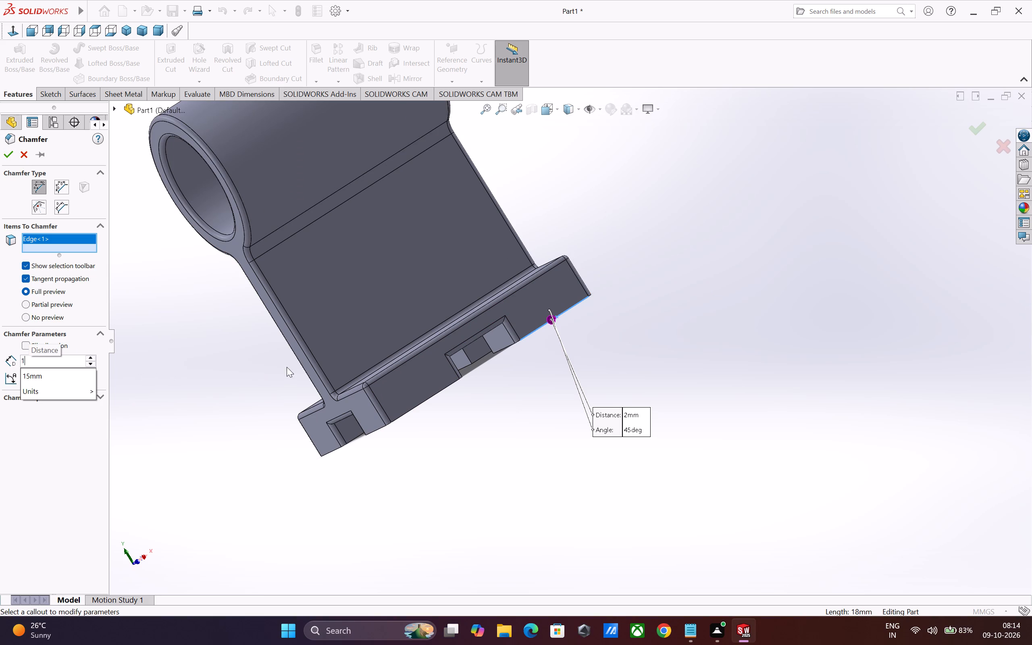
pyautogui.press('Return')
pyautogui.moveTo(778, 383); pyautogui.dragTo(663, 326, button='middle')
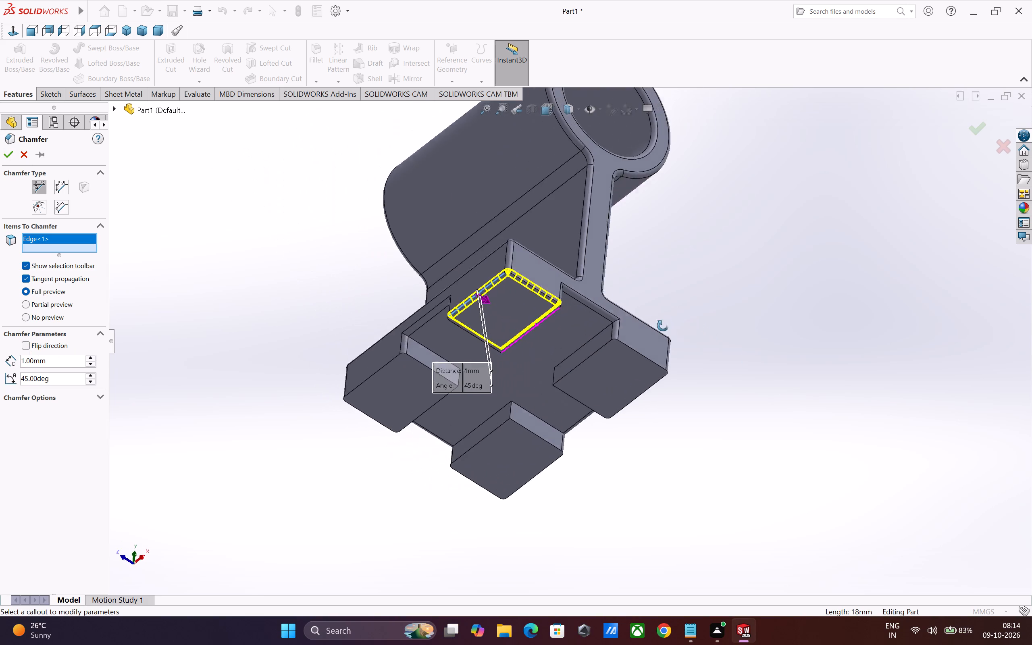
pyautogui.moveTo(663, 326); pyautogui.dragTo(602, 312, button='middle')
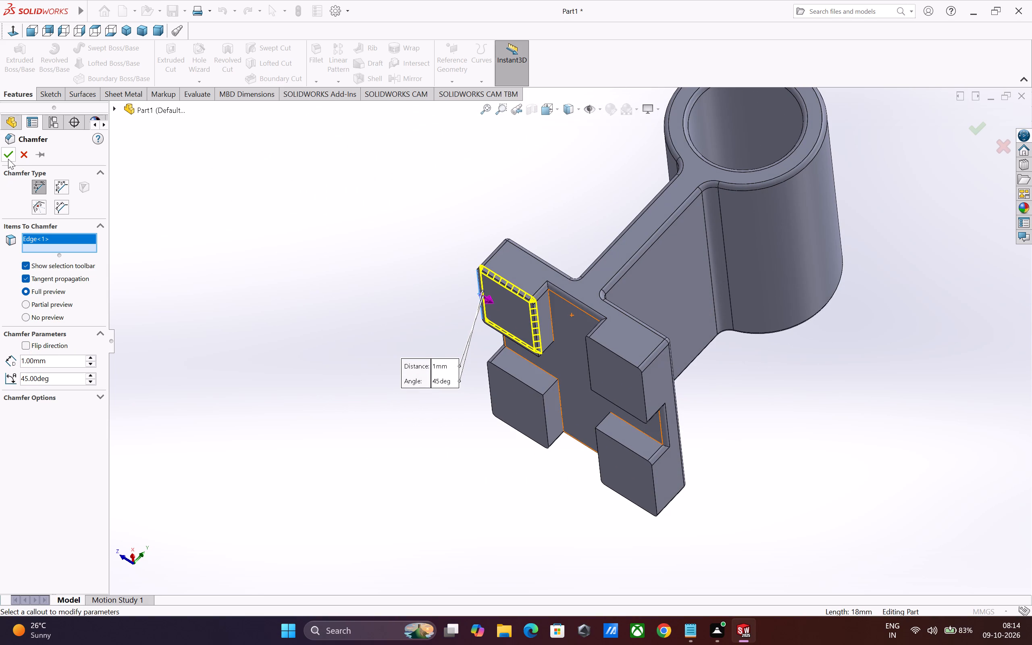
pyautogui.click(5, 157)
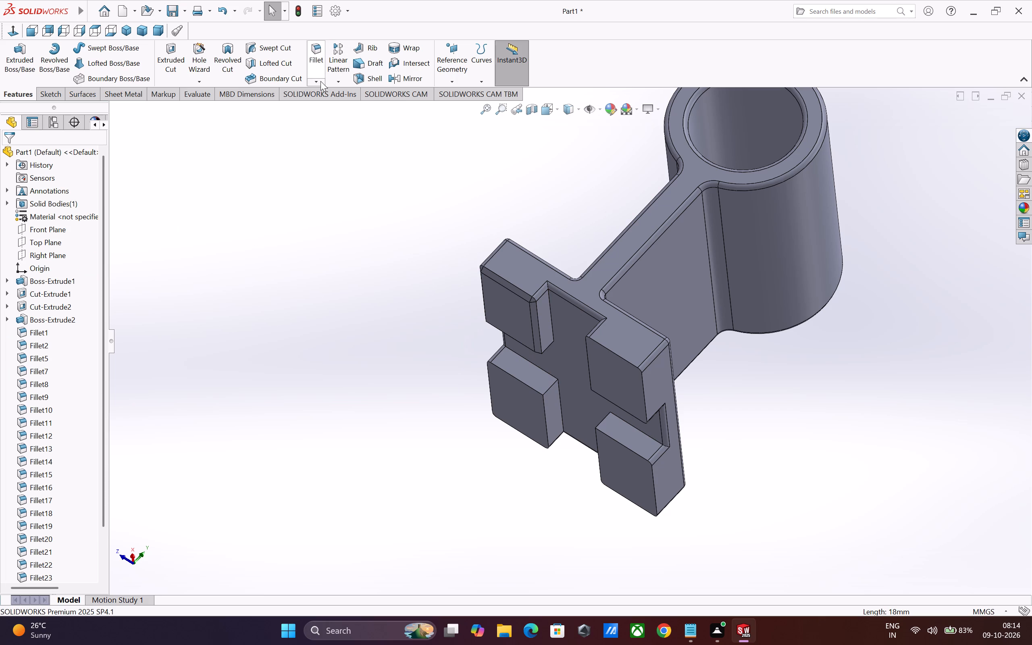
# Chamfer the bottom edges of the other foot on the same end face at 1 mm and 45 degrees.
pyautogui.click(319, 81)
pyautogui.click(326, 109)
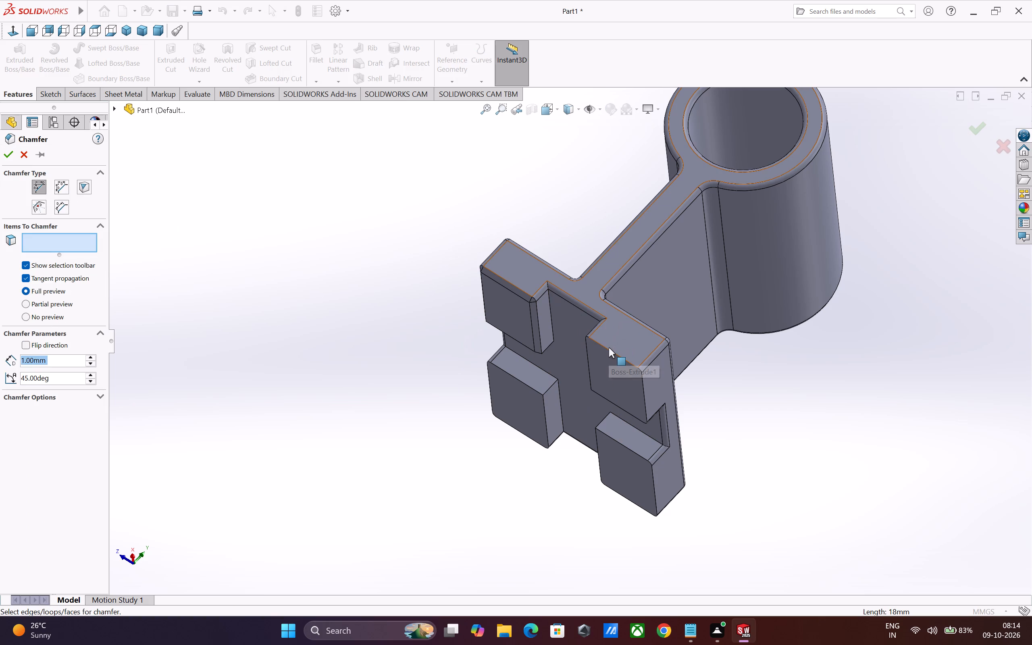
pyautogui.click(608, 350)
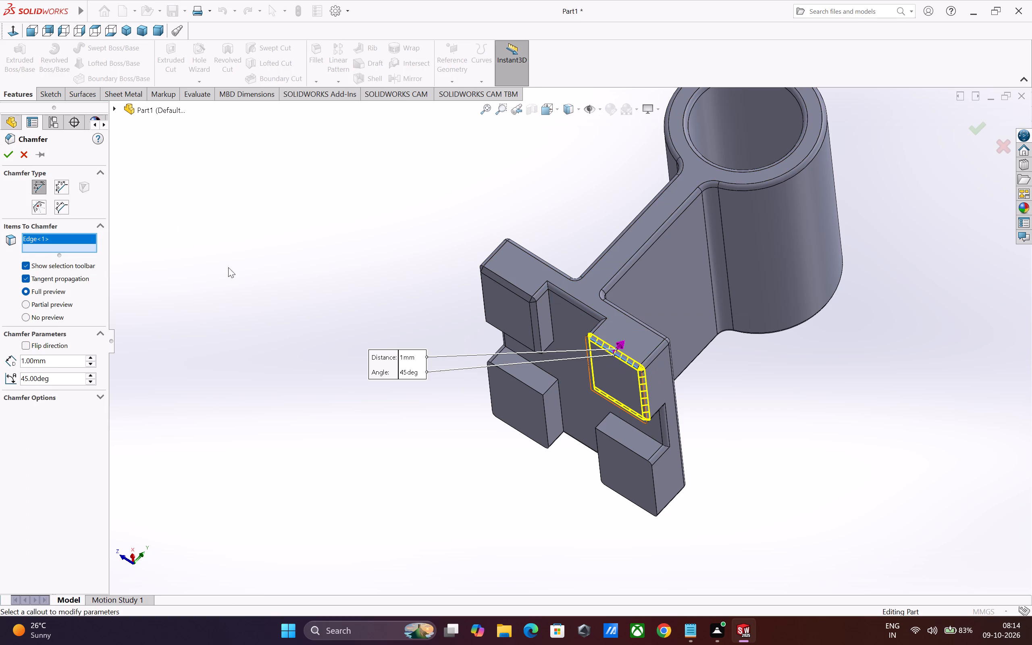
pyautogui.click(9, 152)
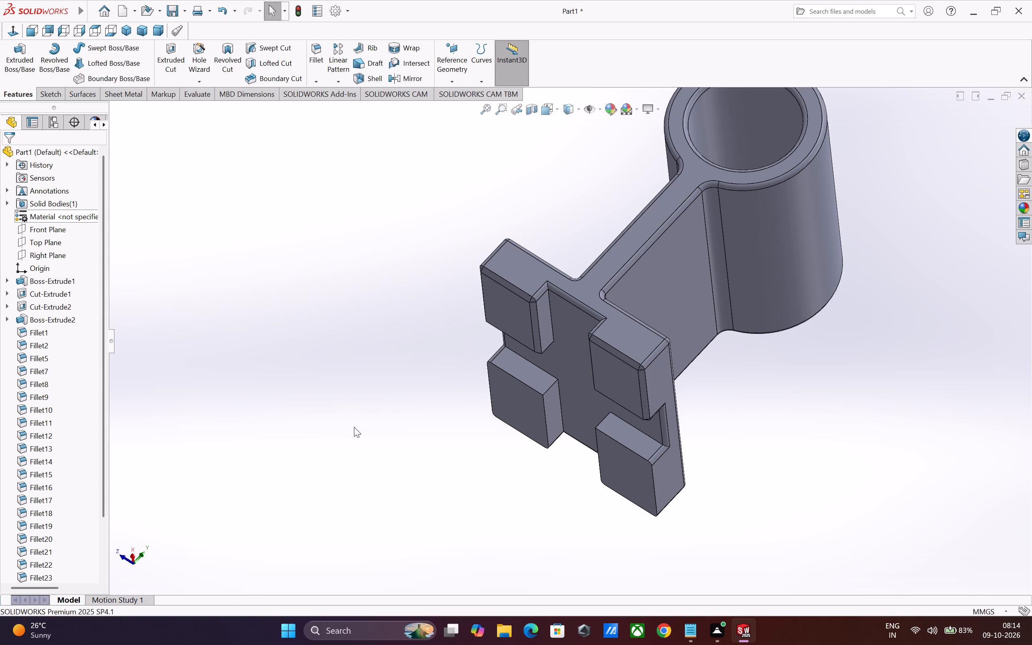
# Chamfer the bottom edges of the foot at the base's opposite end, on the first foot's side, at 1 mm and 45 degrees.
pyautogui.moveTo(353, 421); pyautogui.dragTo(397, 302, button='middle')
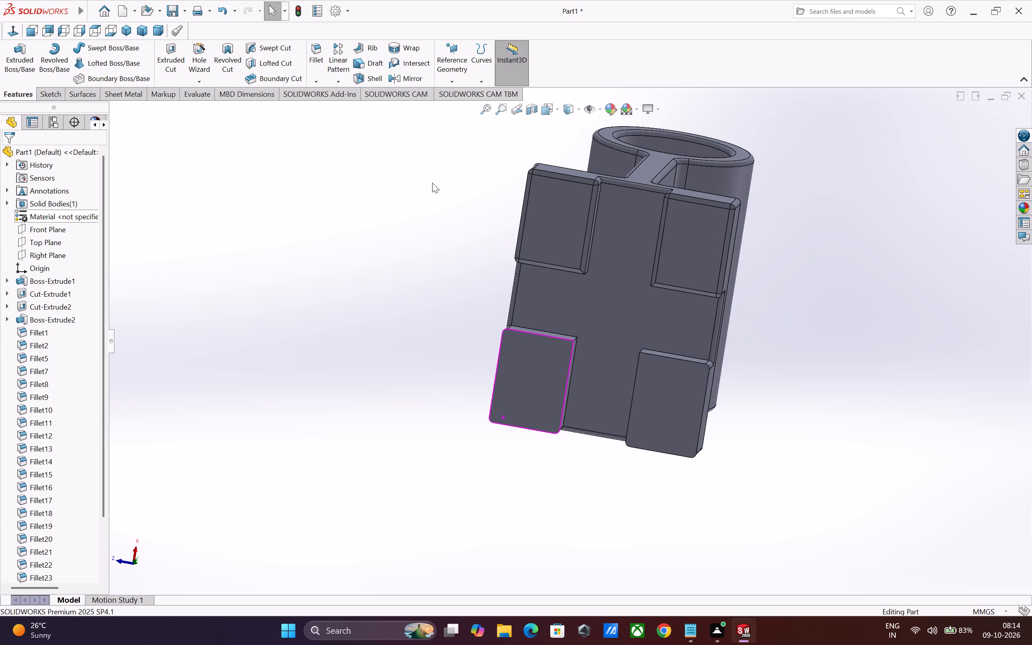
pyautogui.click(320, 79)
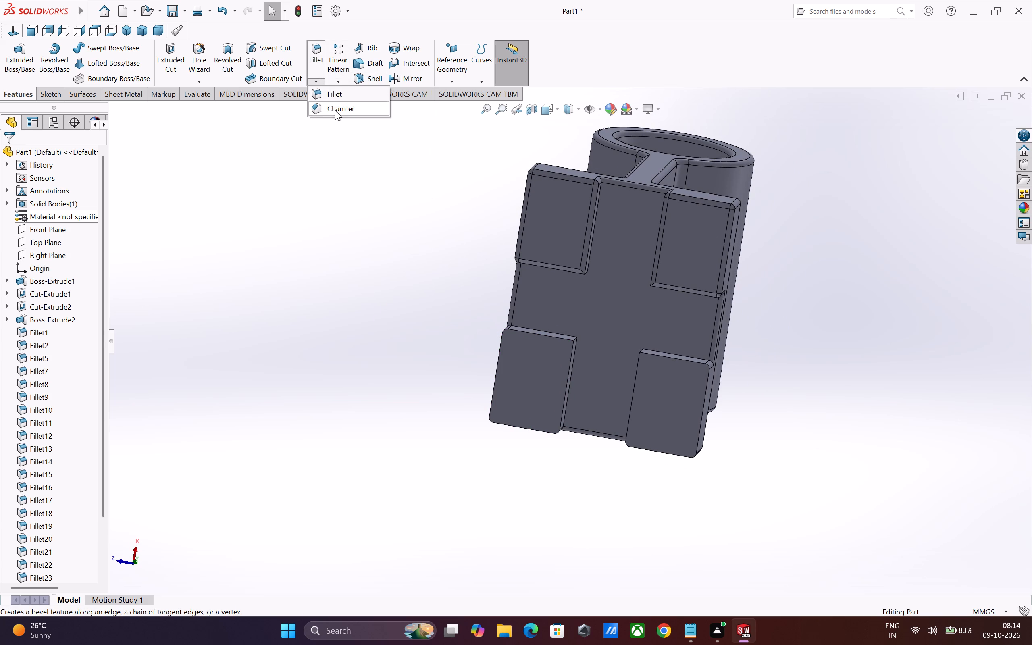
pyautogui.click(335, 110)
pyautogui.click(535, 335)
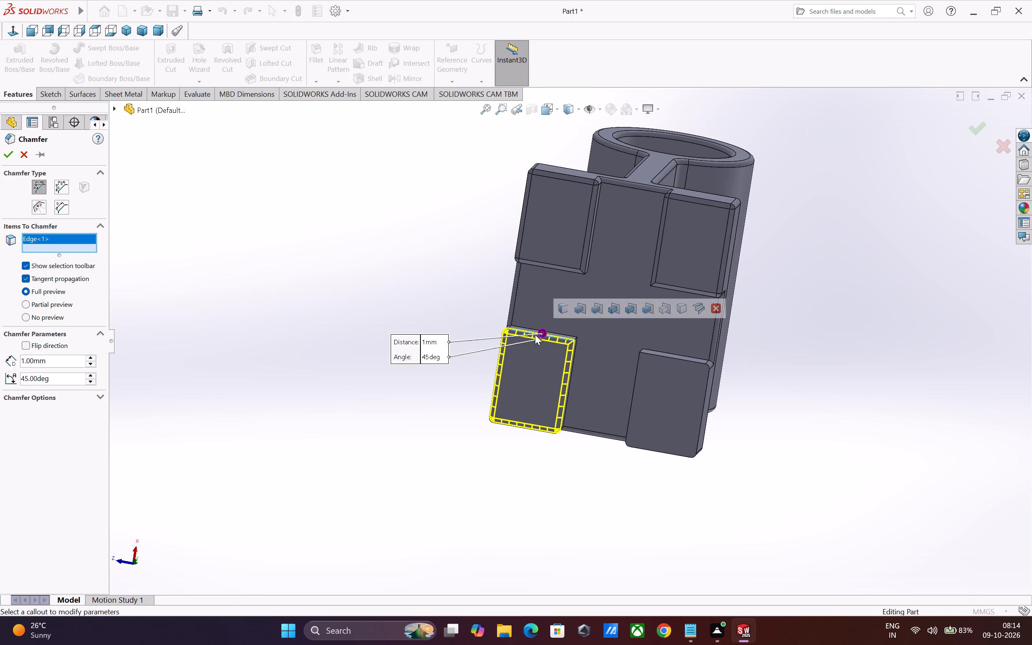
pyautogui.click(4, 156)
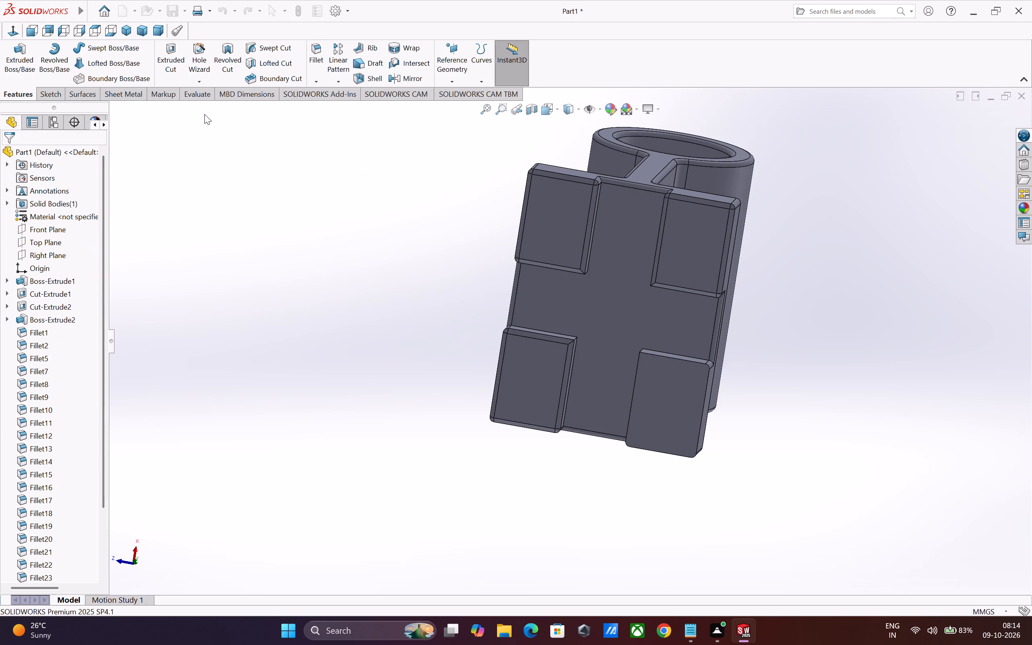
# Chamfer the bottom edges of the last remaining corner foot at 1 mm and 45 degrees.
pyautogui.click(318, 83)
pyautogui.click(330, 107)
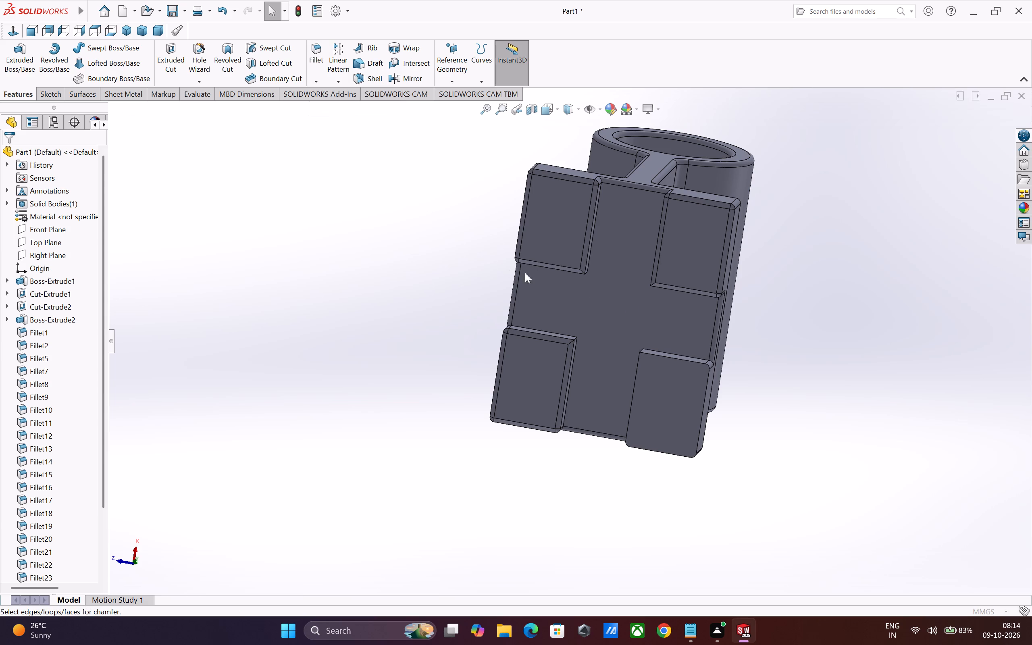
pyautogui.click(673, 357)
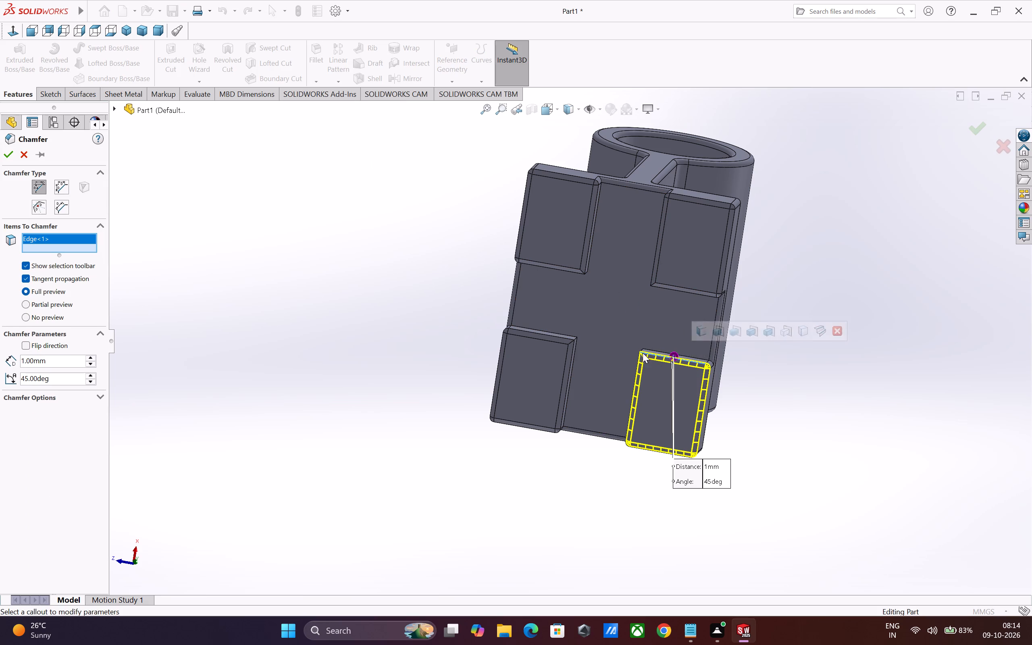
pyautogui.click(5, 155)
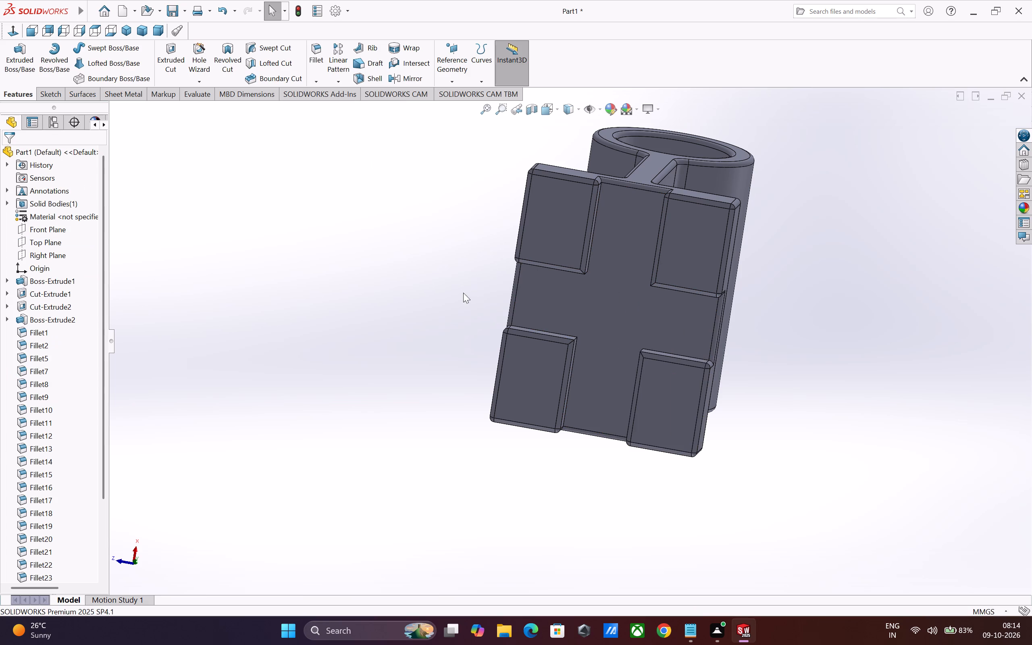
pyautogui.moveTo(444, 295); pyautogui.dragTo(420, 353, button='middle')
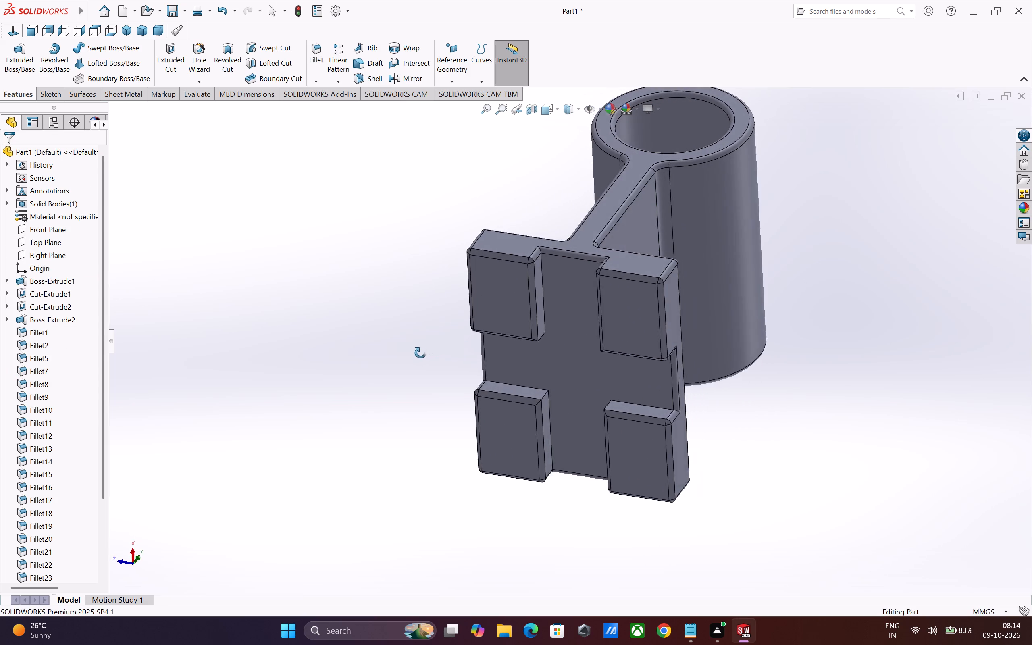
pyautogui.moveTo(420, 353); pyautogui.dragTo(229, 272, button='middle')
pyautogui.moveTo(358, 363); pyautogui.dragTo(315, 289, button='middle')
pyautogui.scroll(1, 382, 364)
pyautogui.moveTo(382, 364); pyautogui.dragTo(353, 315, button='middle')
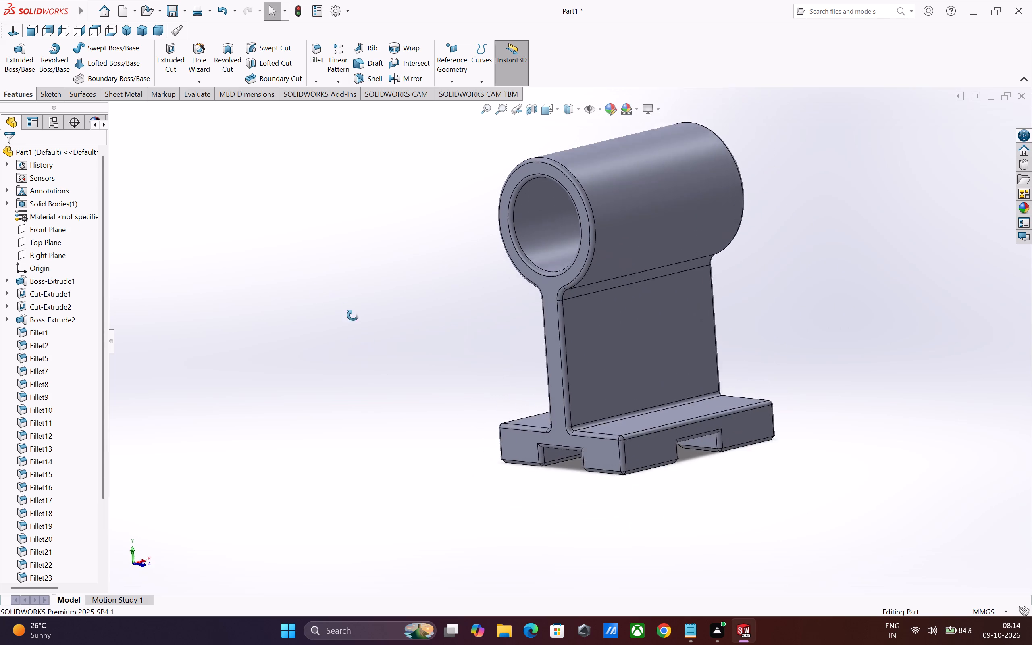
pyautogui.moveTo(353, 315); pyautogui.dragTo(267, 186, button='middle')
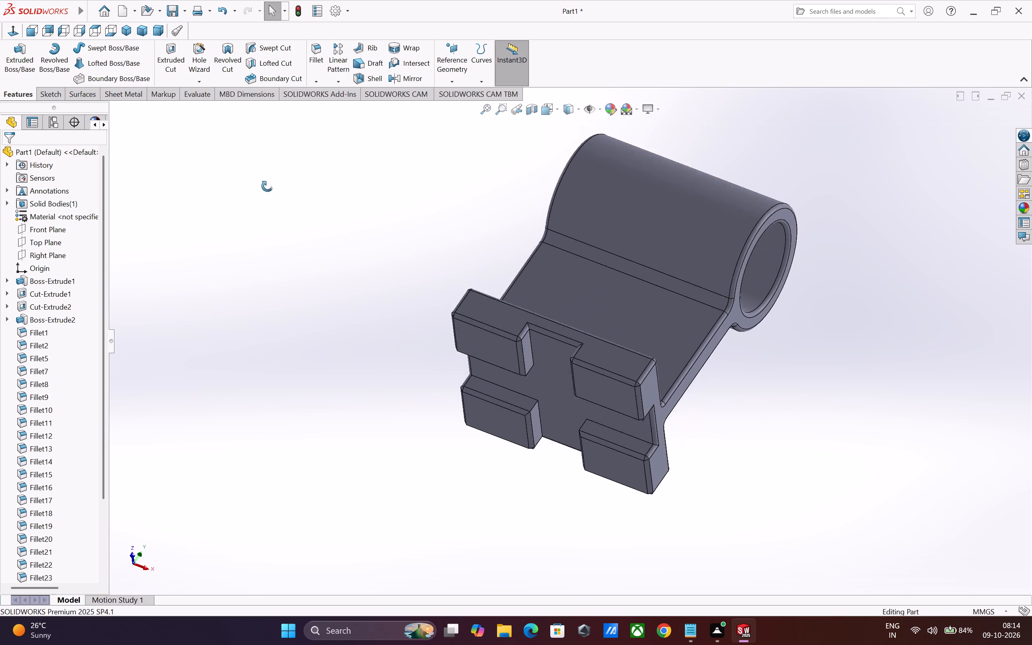
# Inspect the finished part all around, including the feet, the upright and both ends of the tube.
pyautogui.moveTo(267, 186); pyautogui.dragTo(230, 204, button='middle')
pyautogui.moveTo(405, 362); pyautogui.dragTo(243, 228, button='middle')
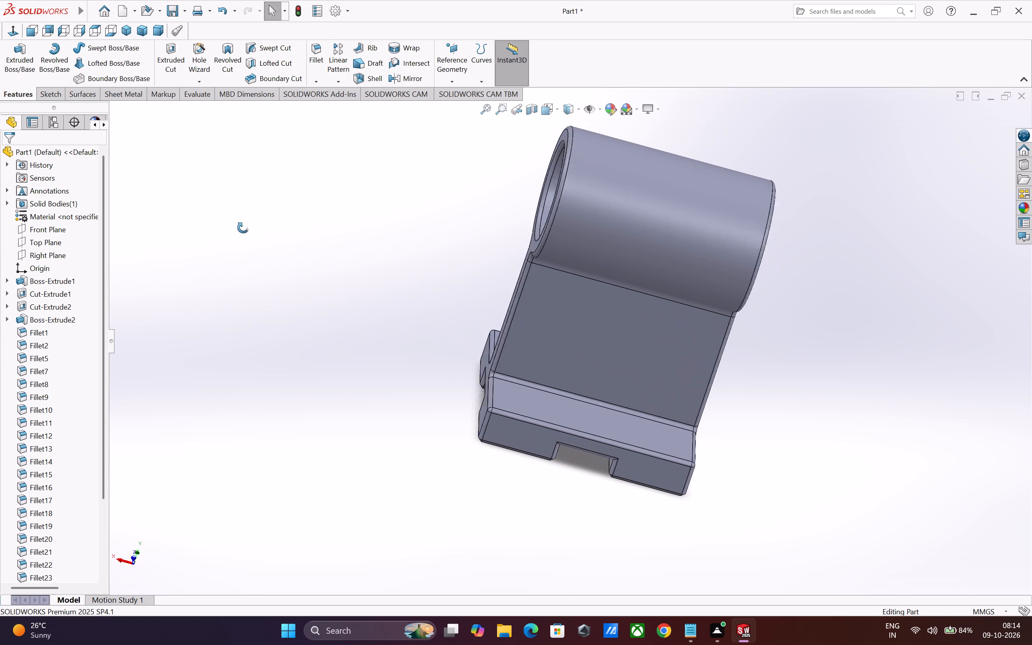
pyautogui.moveTo(243, 228); pyautogui.dragTo(238, 225, button='middle')
pyautogui.scroll(1, 324, 284)
pyautogui.moveTo(322, 281); pyautogui.dragTo(255, 269, button='middle')
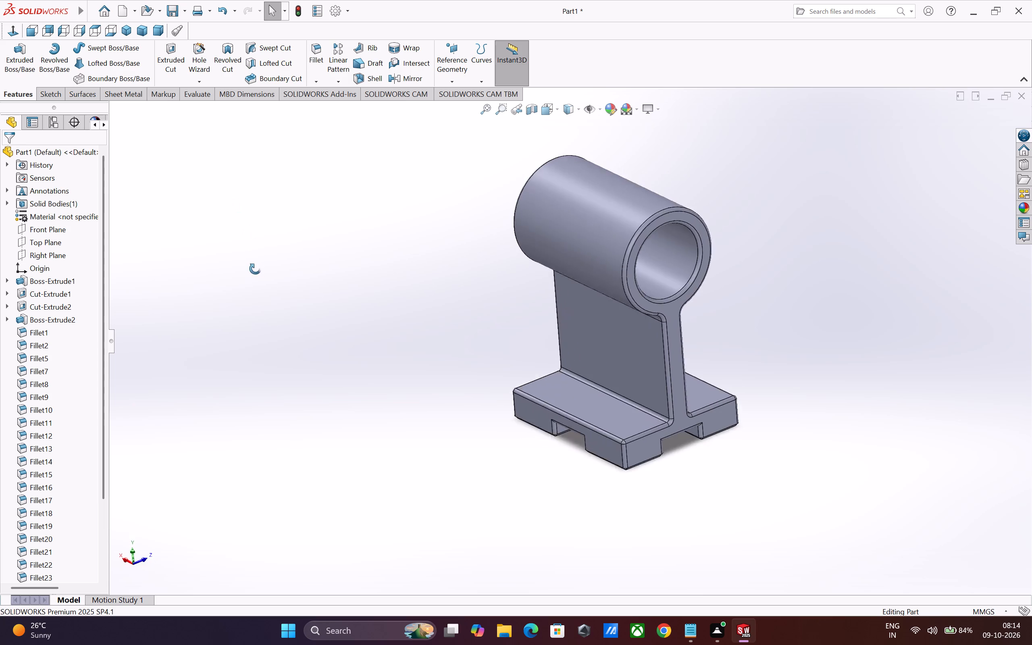
pyautogui.moveTo(255, 269); pyautogui.dragTo(250, 307, button='middle')
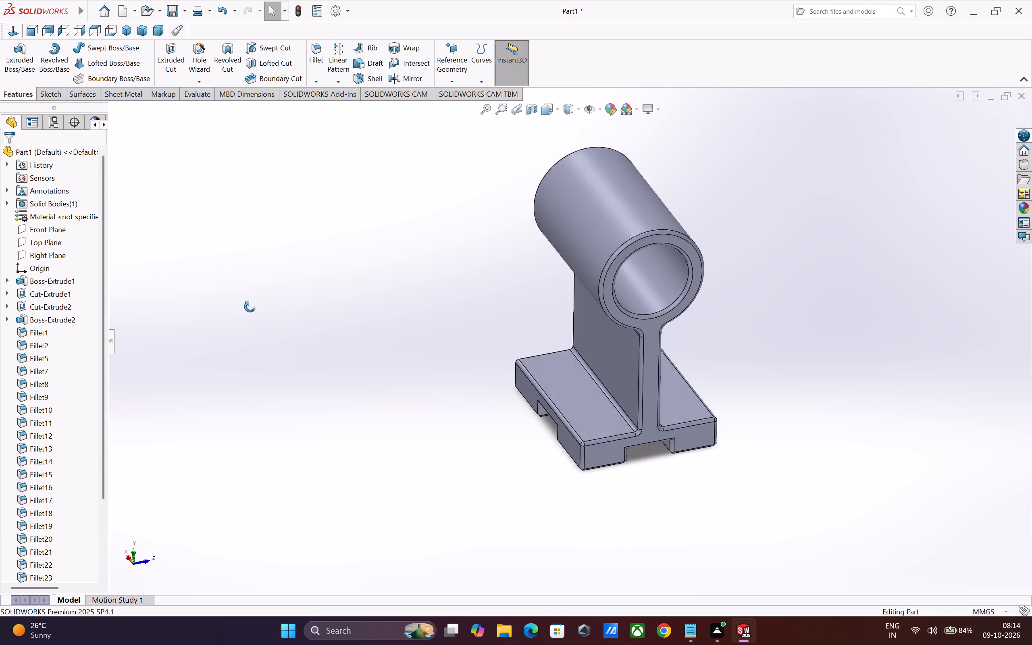
pyautogui.moveTo(250, 307); pyautogui.dragTo(674, 453, button='middle')
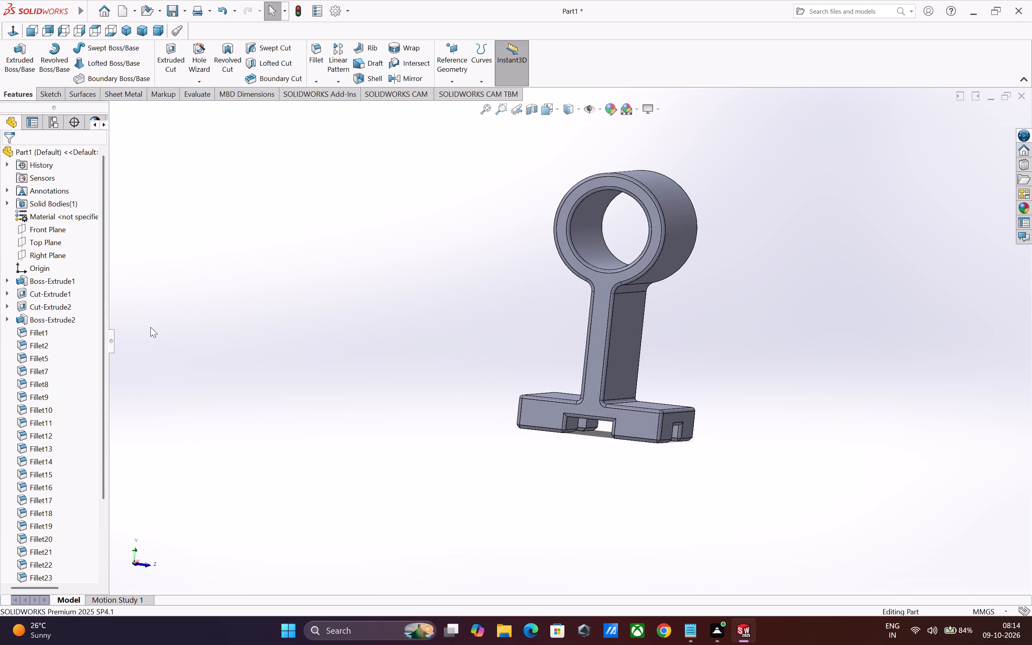
# Select the whole part and open the High Gloss plastics in the appearance library.
pyautogui.click(30, 148)
pyautogui.doubleClick(30, 148)
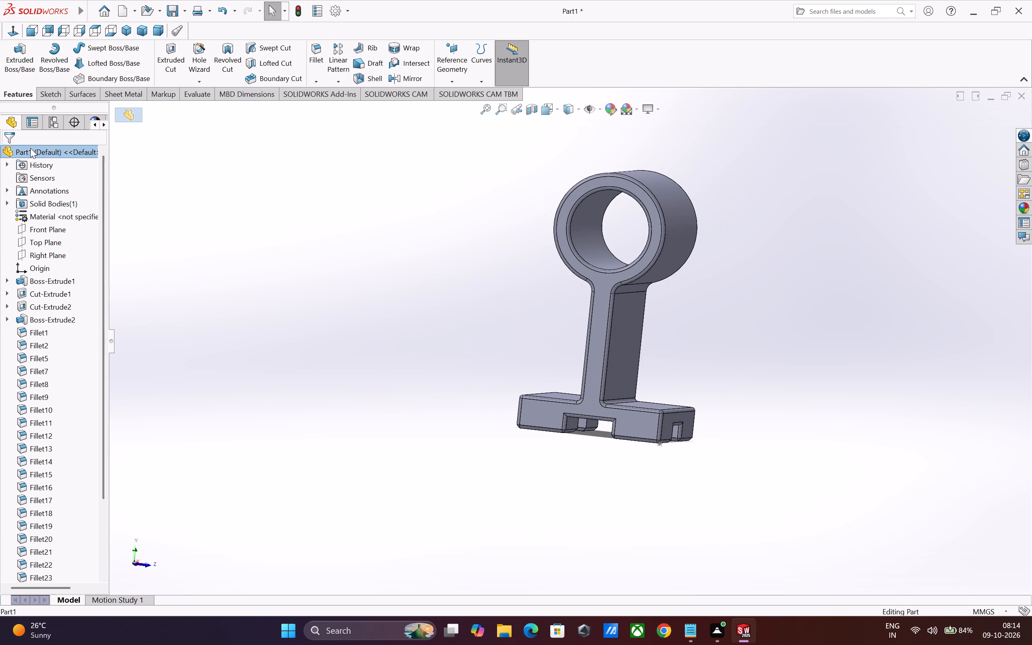
pyautogui.click(30, 148)
pyautogui.doubleClick(32, 151)
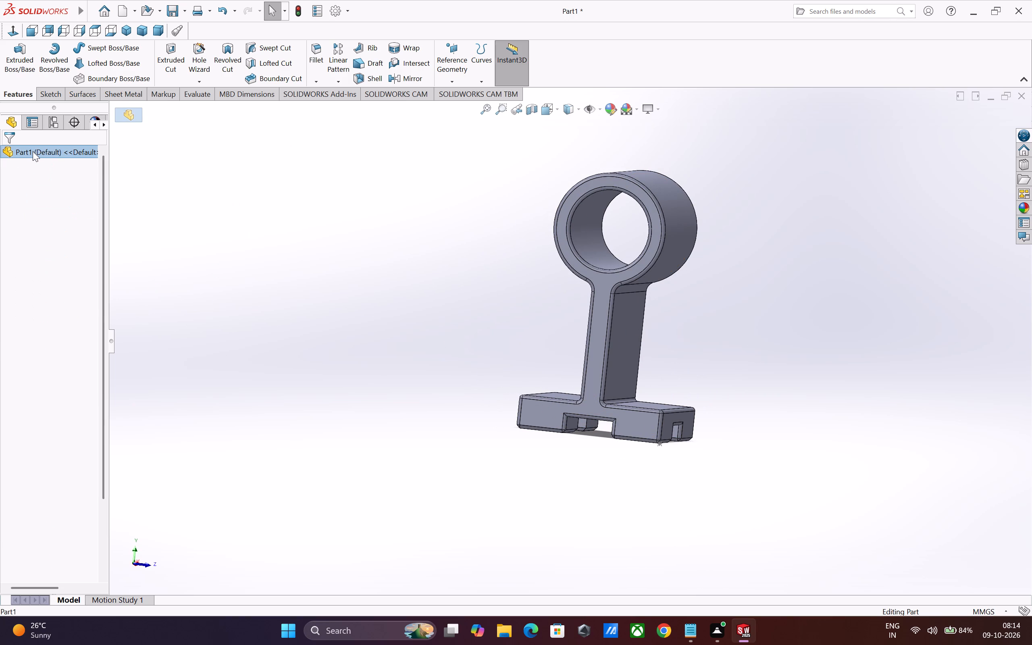
pyautogui.click(1025, 205)
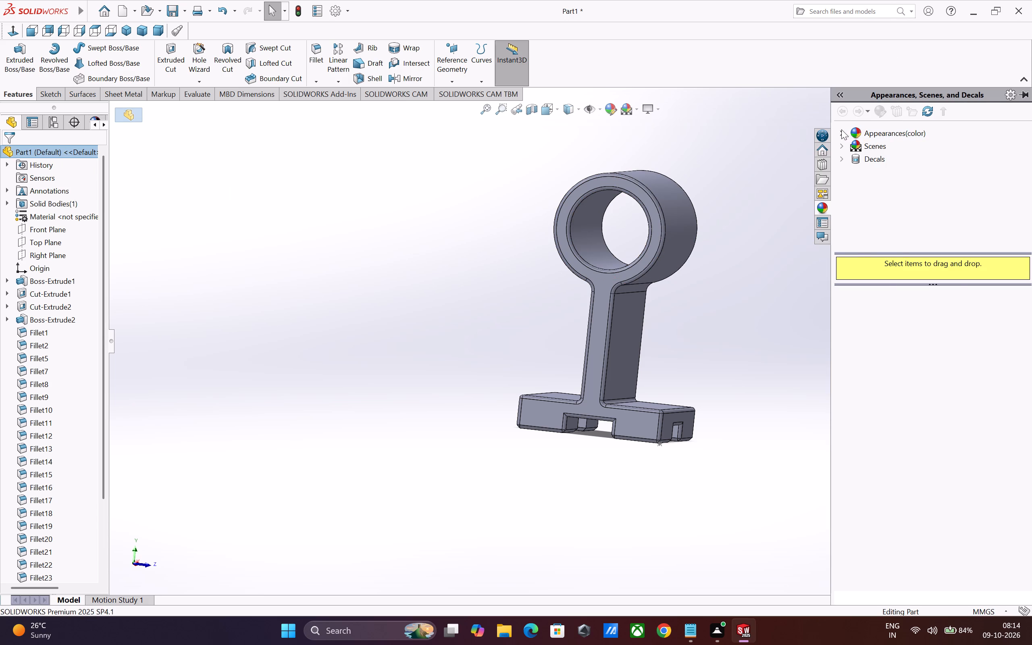
pyautogui.click(841, 131)
pyautogui.click(859, 146)
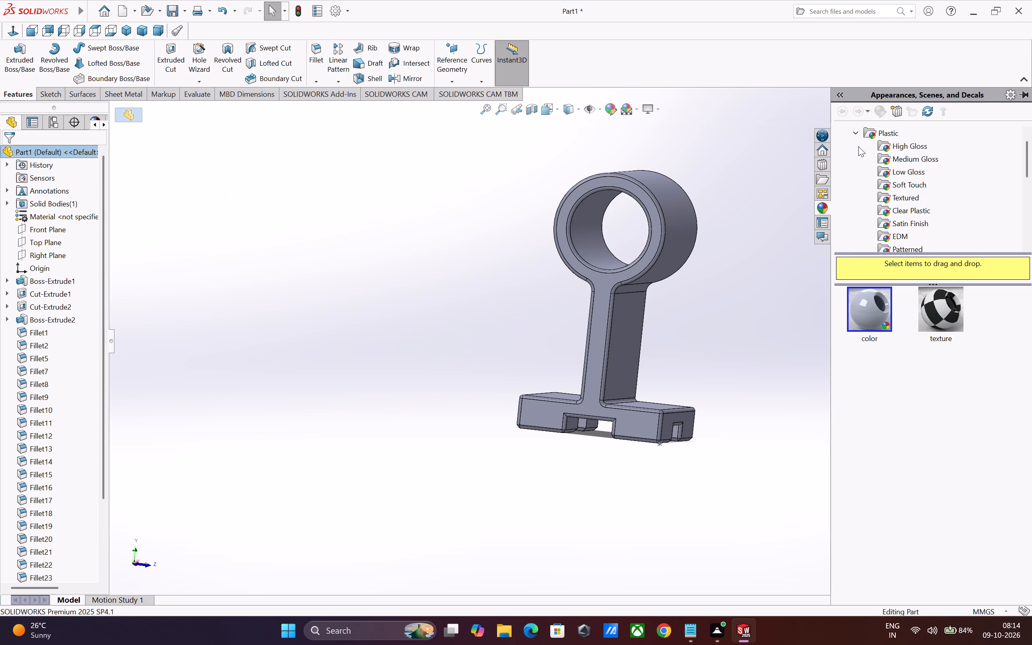
pyautogui.click(900, 144)
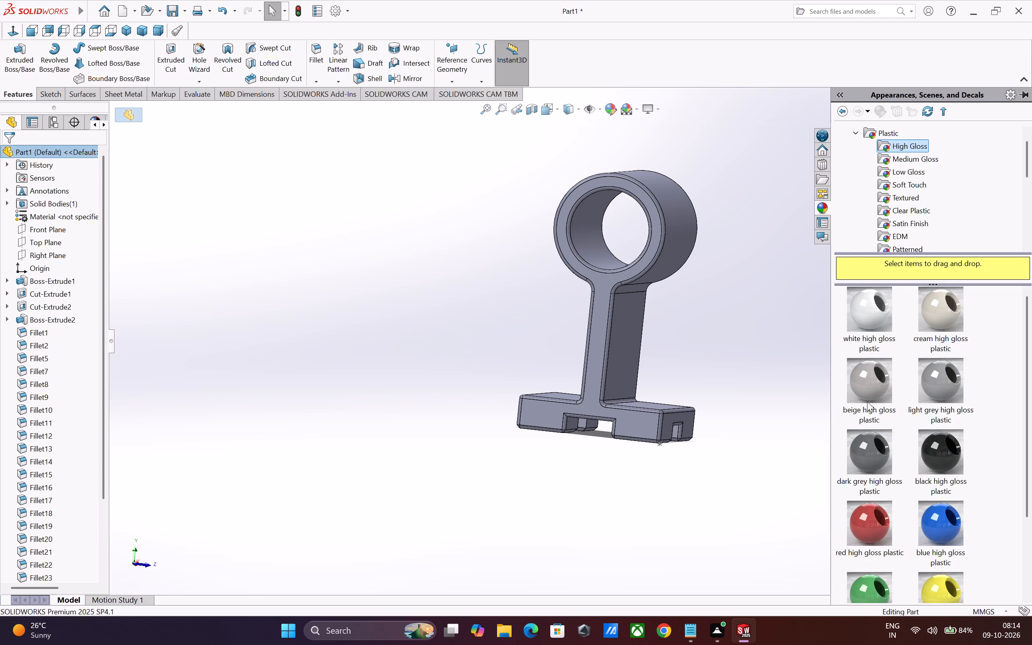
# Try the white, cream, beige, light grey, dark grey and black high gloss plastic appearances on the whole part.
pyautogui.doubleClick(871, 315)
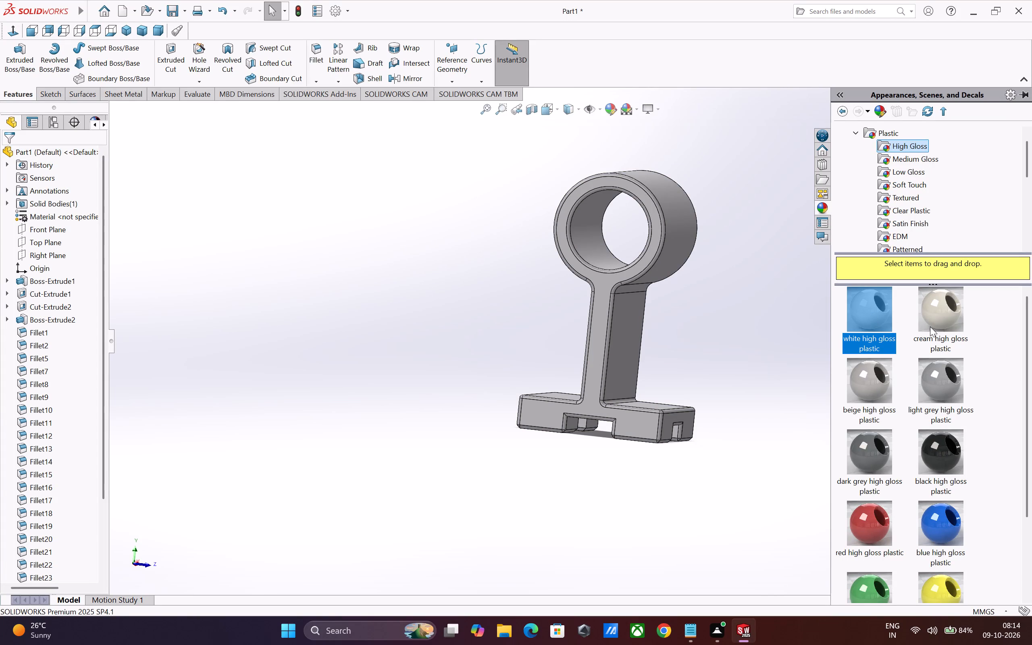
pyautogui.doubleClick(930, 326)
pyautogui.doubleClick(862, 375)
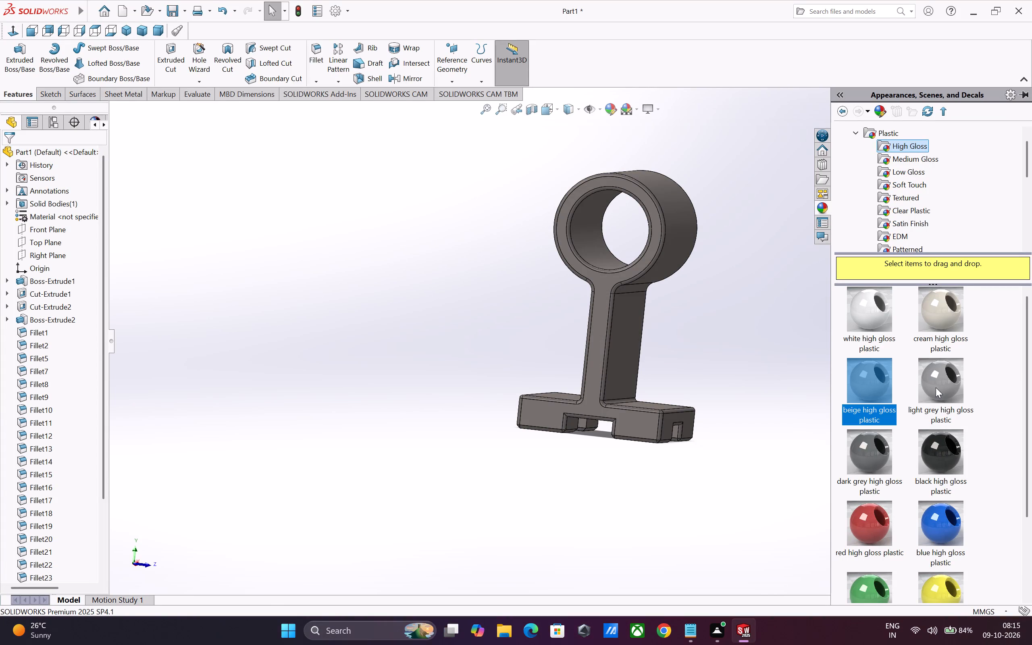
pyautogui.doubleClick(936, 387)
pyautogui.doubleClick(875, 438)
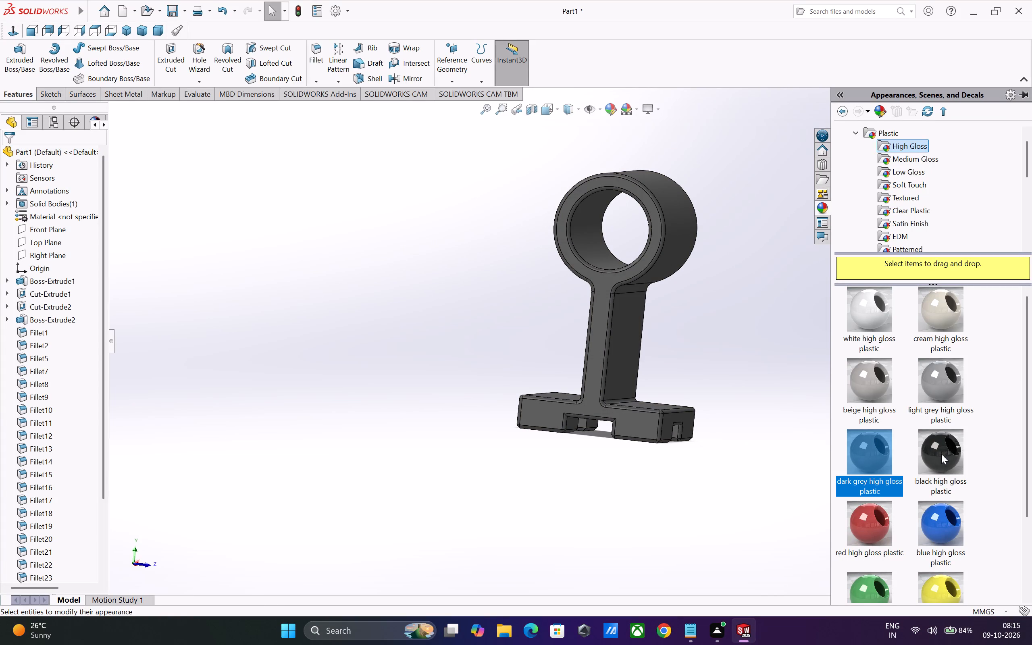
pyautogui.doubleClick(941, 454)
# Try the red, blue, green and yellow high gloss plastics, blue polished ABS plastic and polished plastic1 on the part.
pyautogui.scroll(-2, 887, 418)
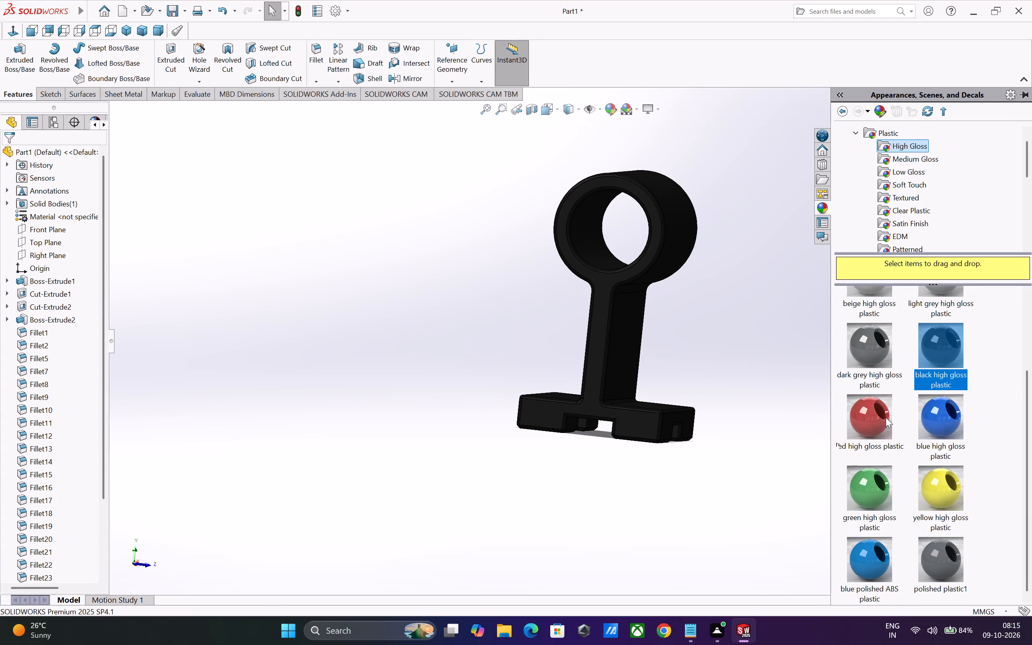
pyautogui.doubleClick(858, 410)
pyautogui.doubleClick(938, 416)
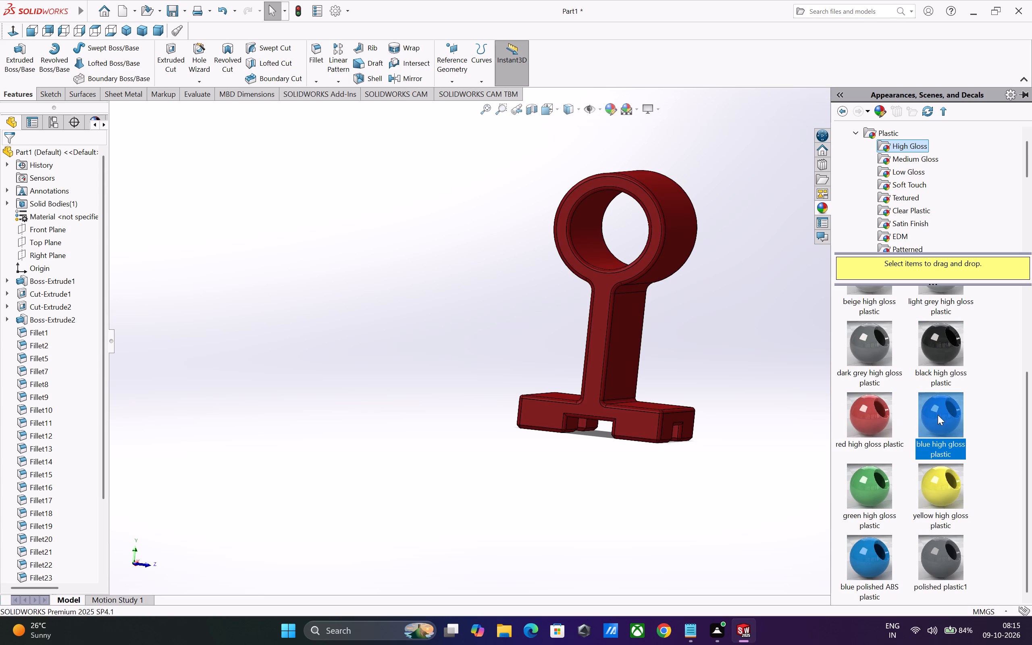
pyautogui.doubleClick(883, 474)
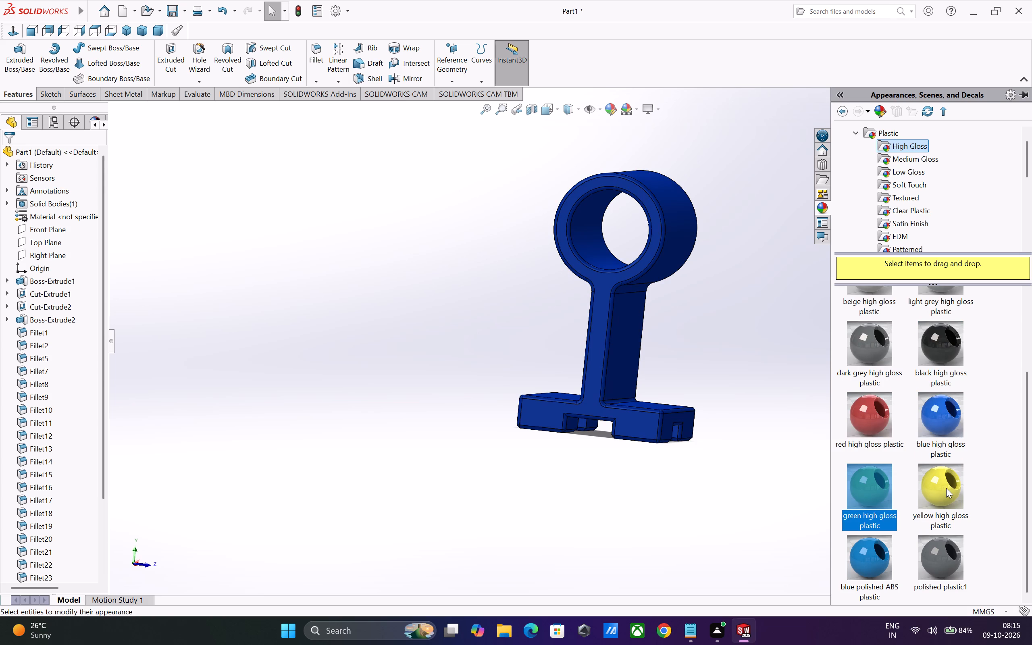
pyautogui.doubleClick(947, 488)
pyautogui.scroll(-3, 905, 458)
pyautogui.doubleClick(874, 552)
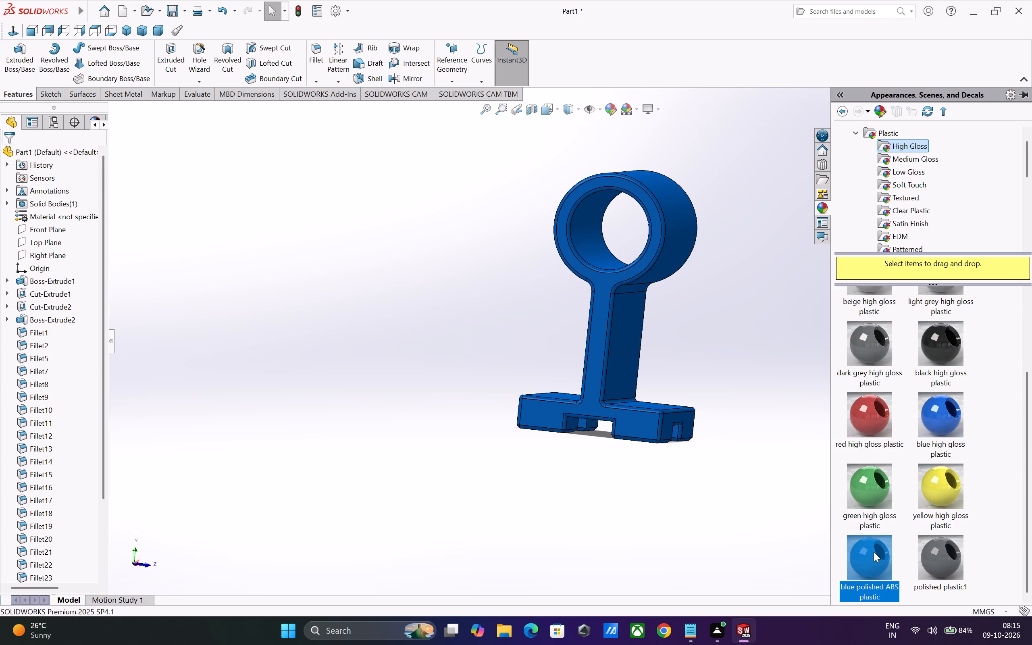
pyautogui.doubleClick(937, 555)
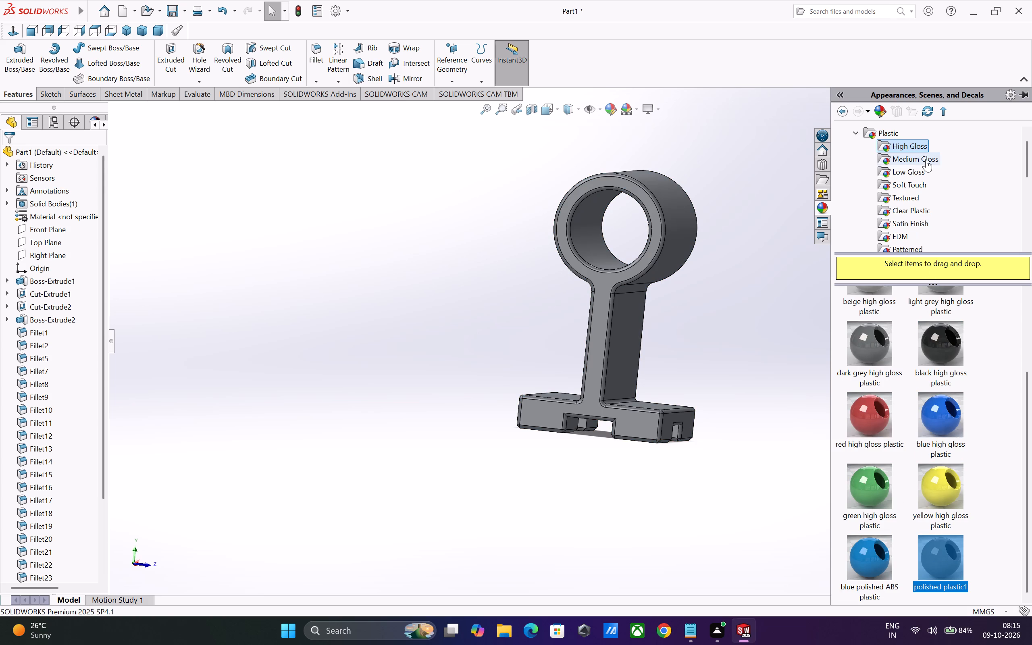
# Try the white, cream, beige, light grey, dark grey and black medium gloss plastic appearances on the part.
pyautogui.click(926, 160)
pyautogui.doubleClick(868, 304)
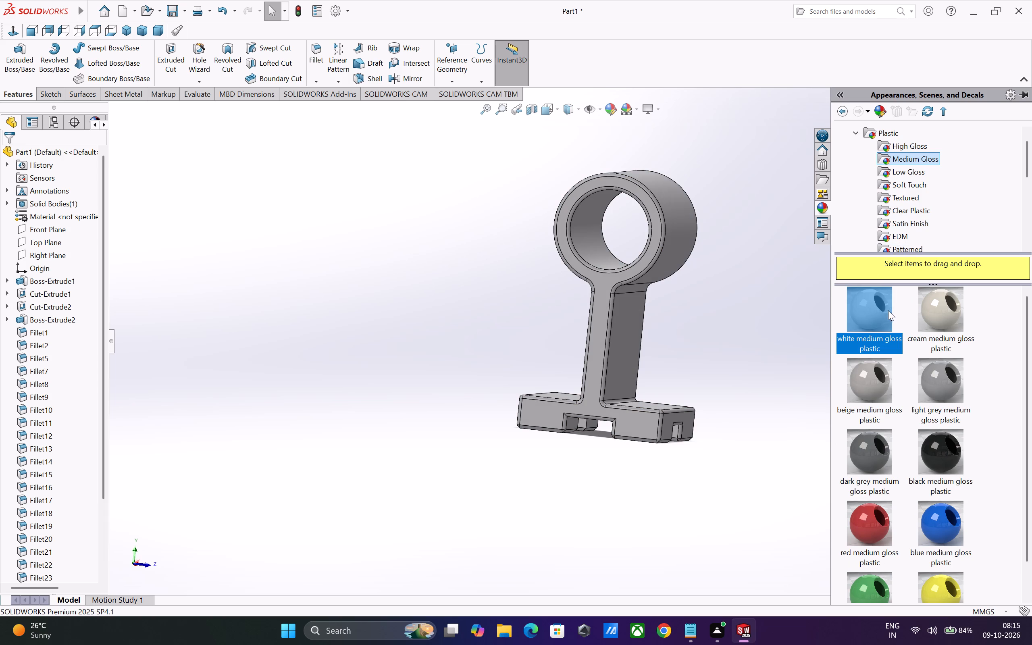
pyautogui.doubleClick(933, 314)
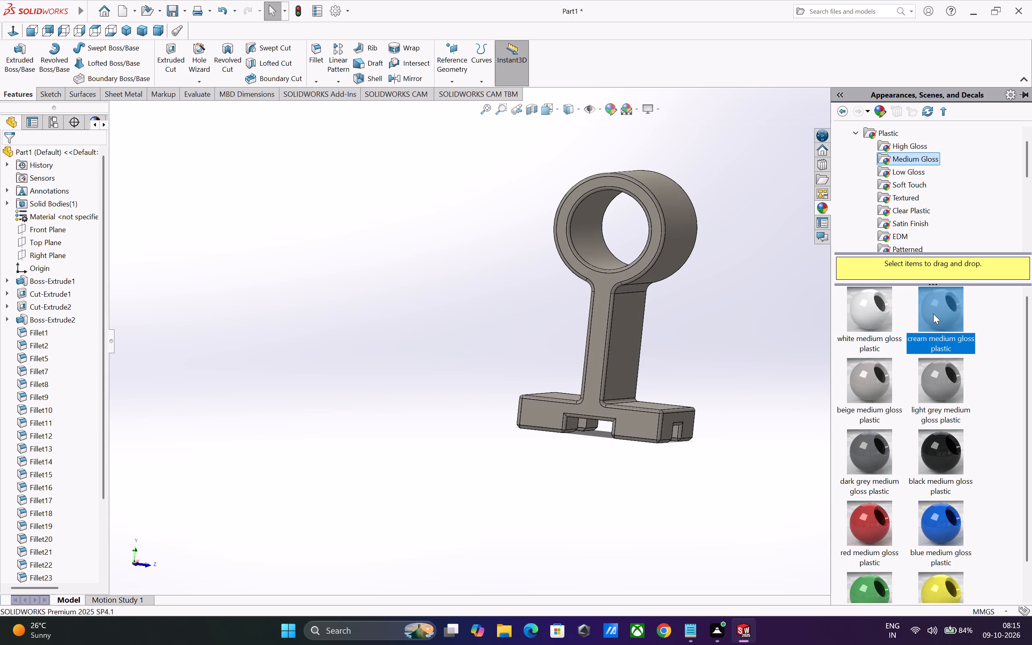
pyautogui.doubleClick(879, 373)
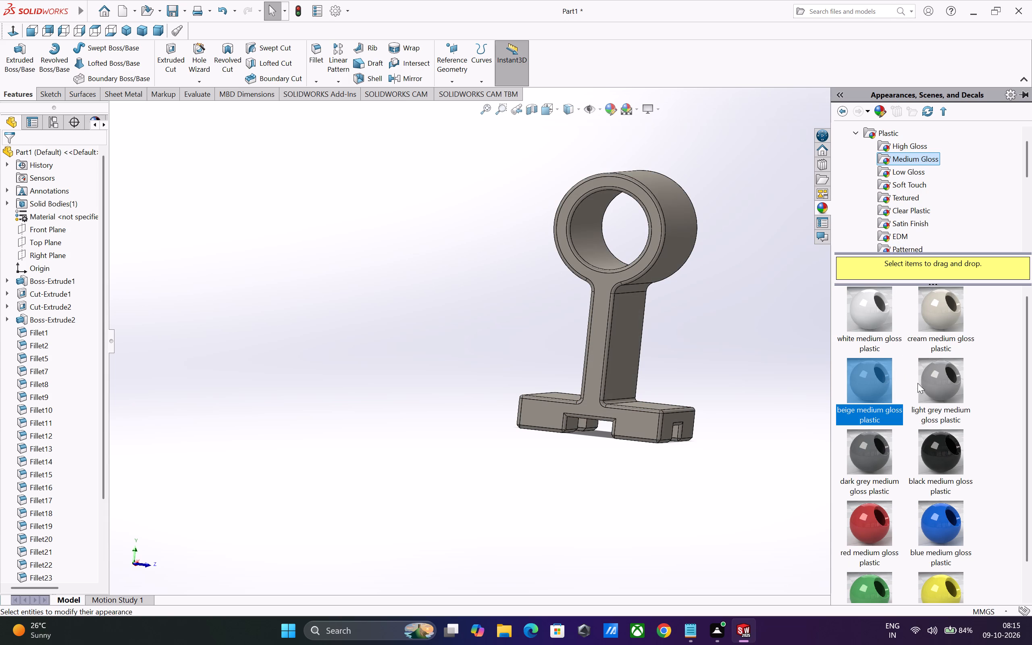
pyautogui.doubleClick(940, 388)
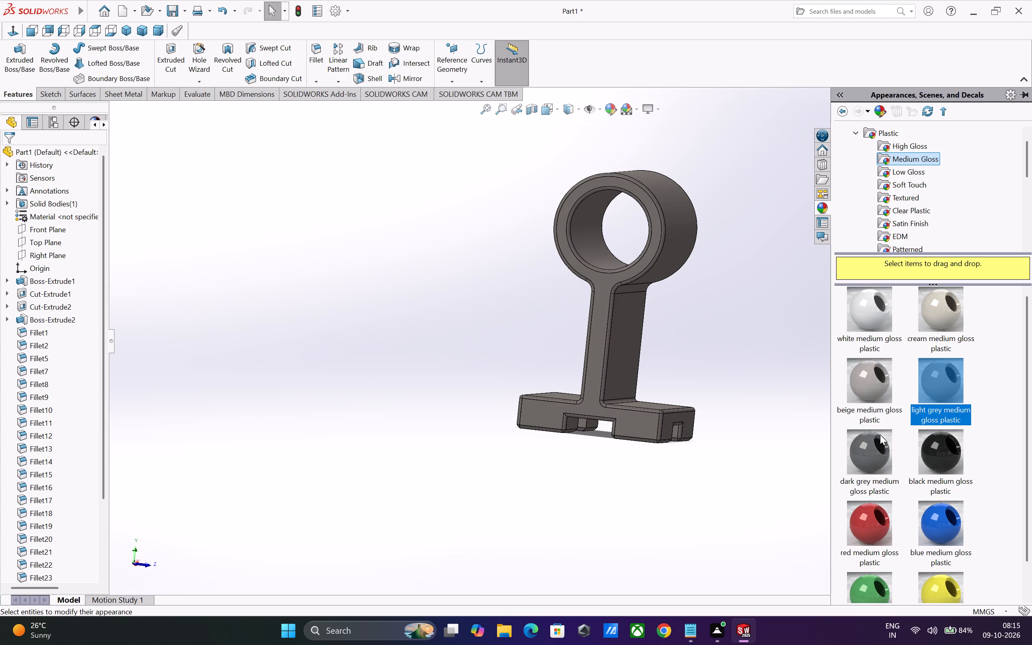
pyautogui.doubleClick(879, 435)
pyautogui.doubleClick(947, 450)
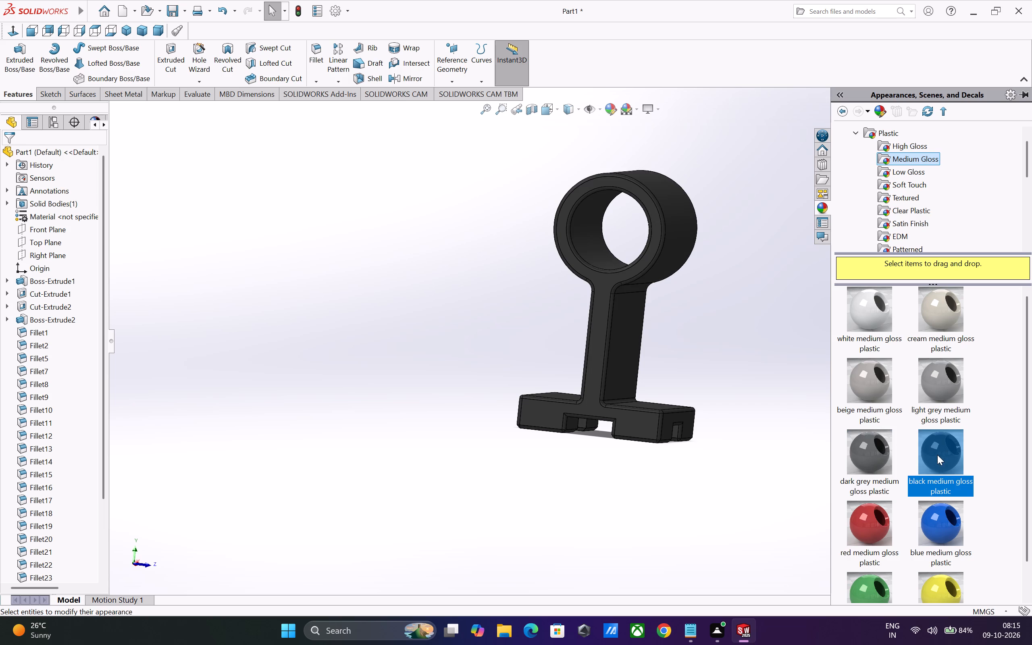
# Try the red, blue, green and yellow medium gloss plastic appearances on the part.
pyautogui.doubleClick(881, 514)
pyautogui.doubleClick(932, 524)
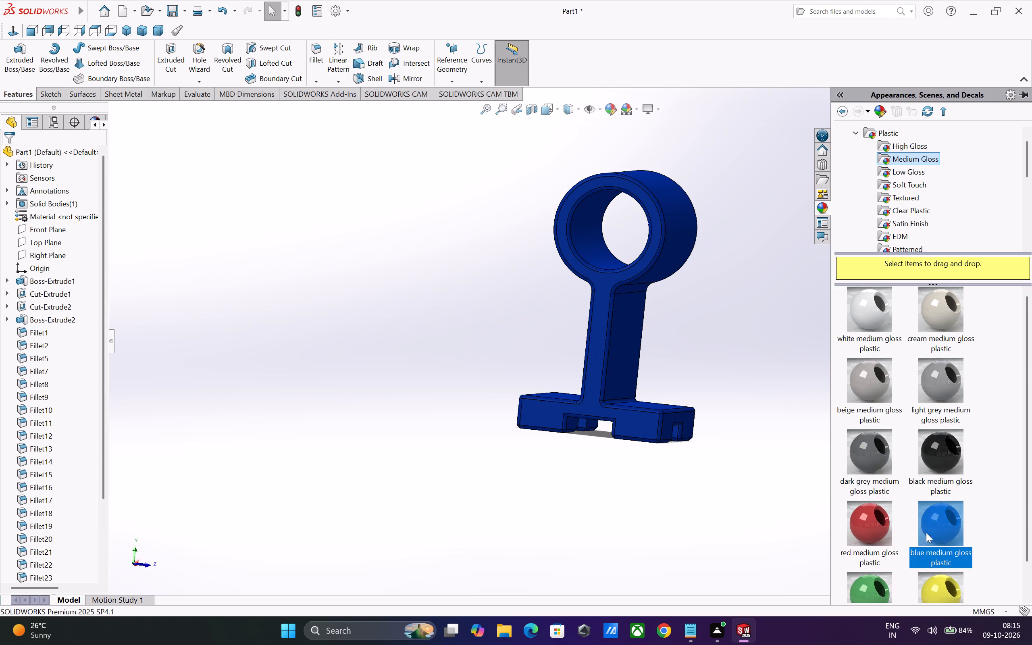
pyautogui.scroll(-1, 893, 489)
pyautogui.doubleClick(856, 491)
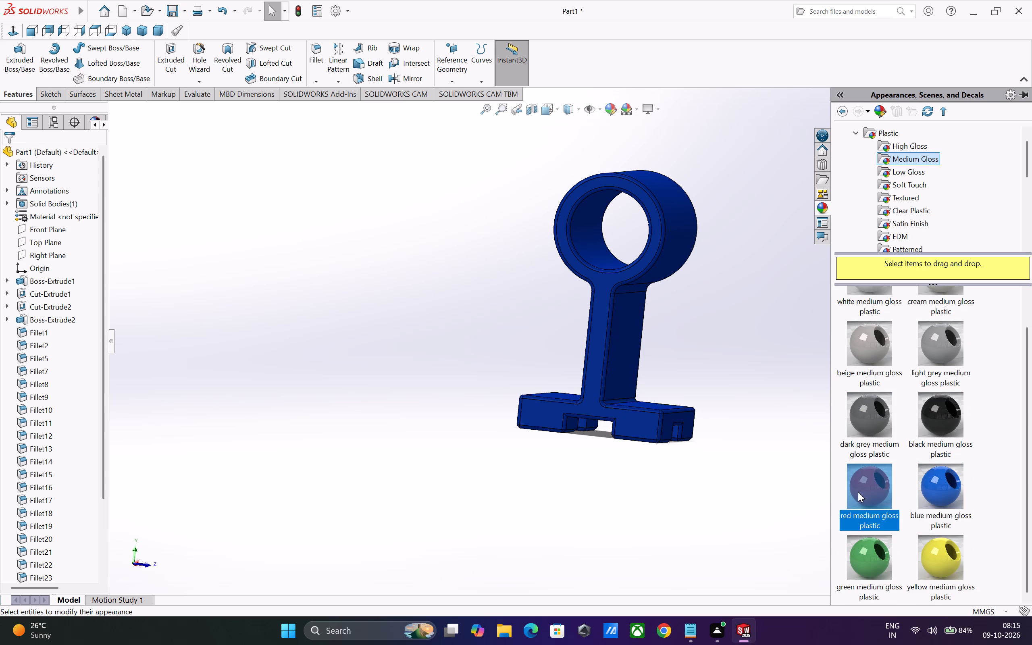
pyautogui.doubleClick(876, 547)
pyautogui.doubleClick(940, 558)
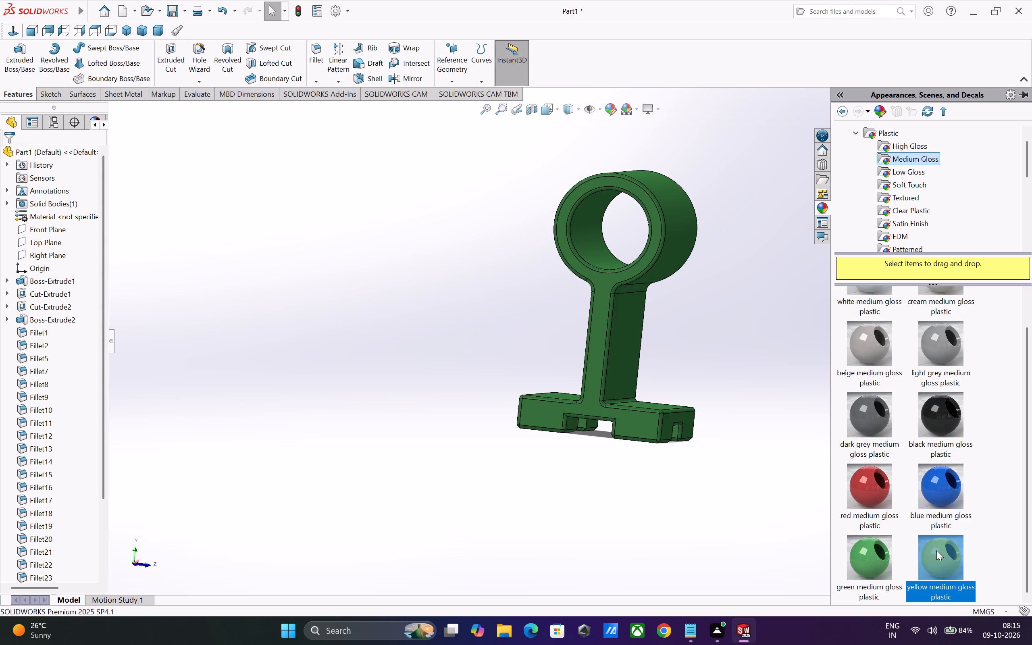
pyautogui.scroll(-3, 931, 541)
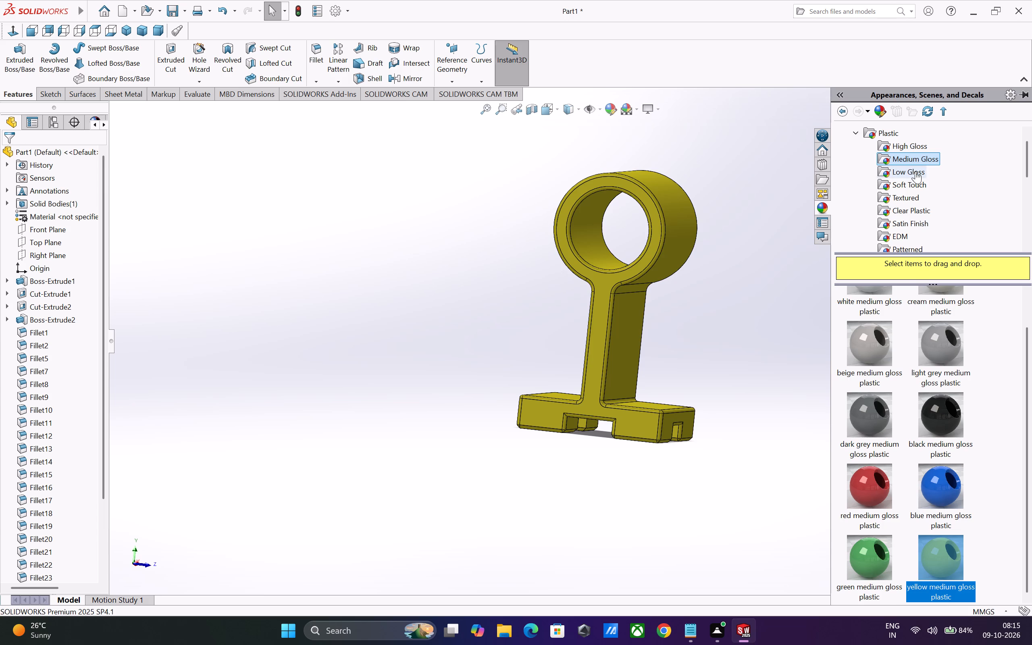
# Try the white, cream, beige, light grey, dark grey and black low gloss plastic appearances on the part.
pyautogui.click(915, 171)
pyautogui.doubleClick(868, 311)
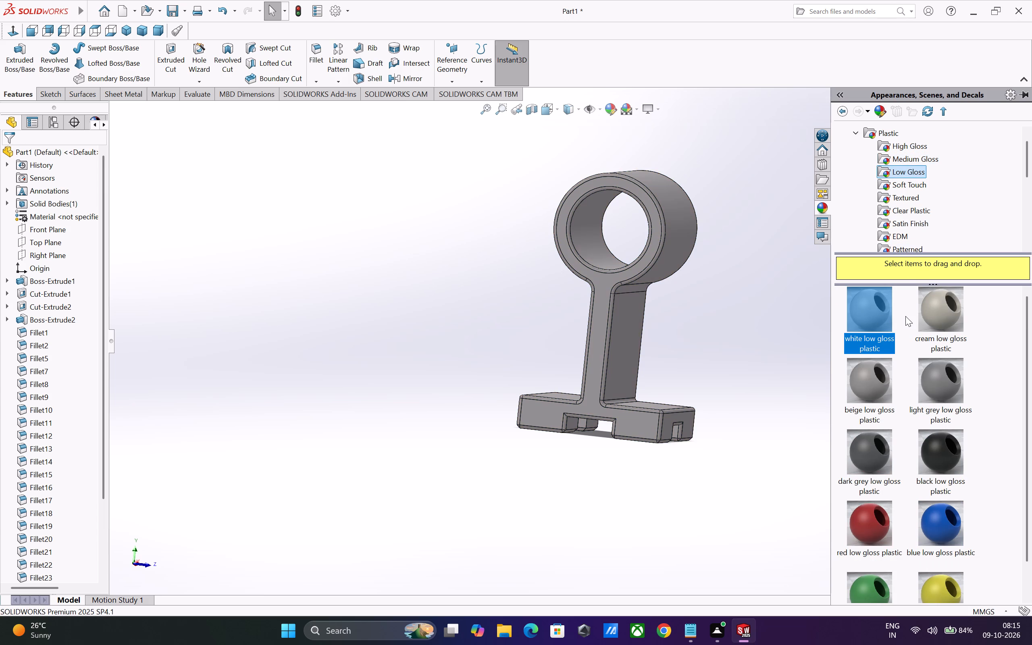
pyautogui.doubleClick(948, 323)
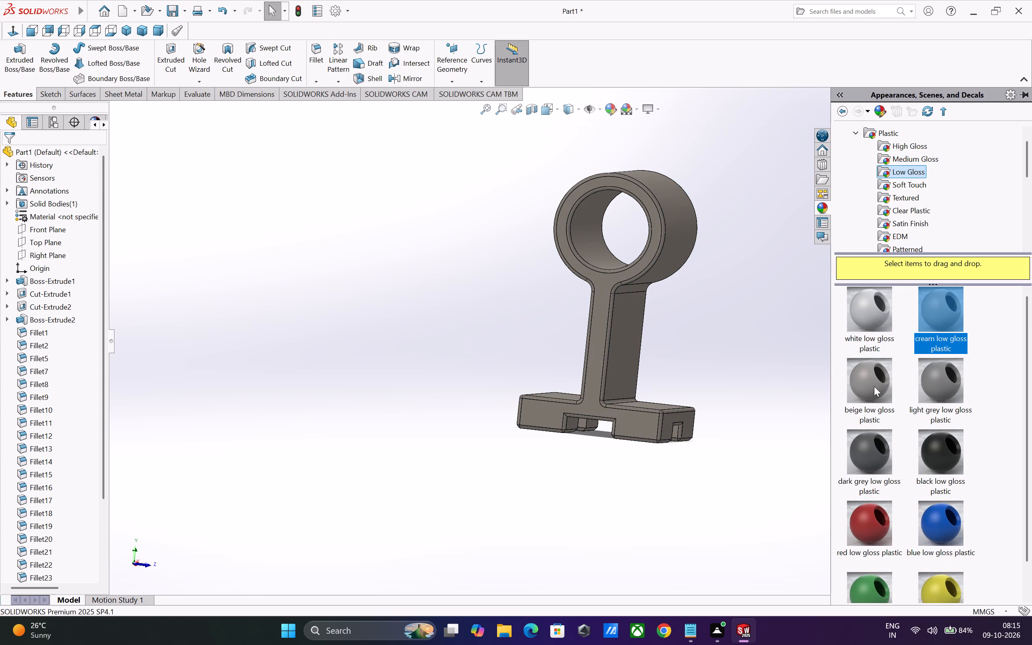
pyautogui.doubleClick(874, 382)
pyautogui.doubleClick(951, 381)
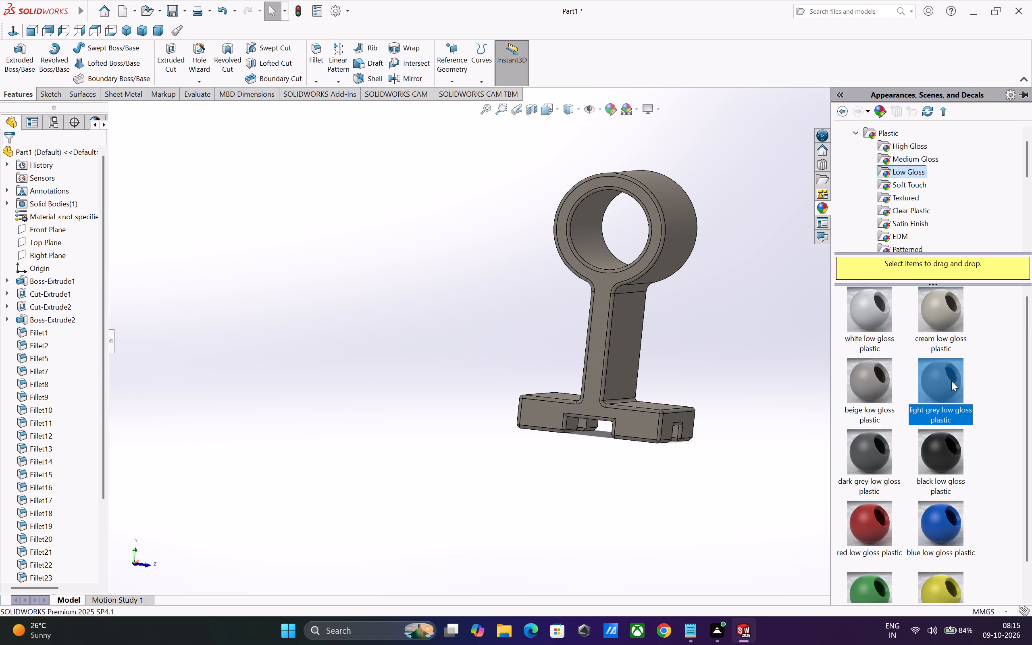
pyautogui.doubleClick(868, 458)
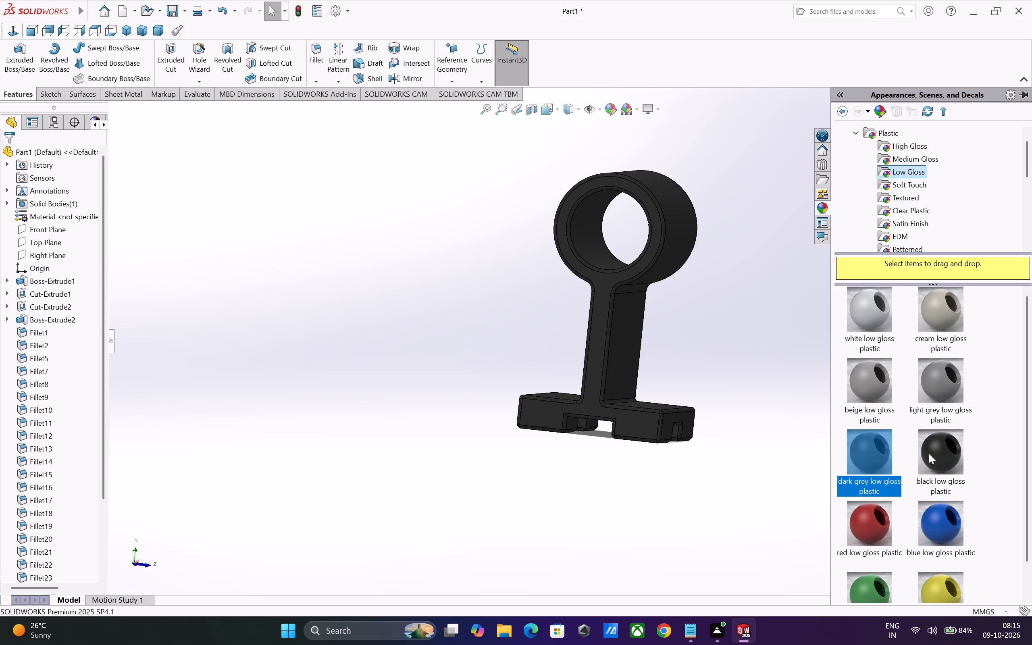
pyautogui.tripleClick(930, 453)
# Try the red, blue and green low gloss plastics on the part, ending with yellow low gloss plastic applied.
pyautogui.doubleClick(874, 523)
pyautogui.click(875, 521)
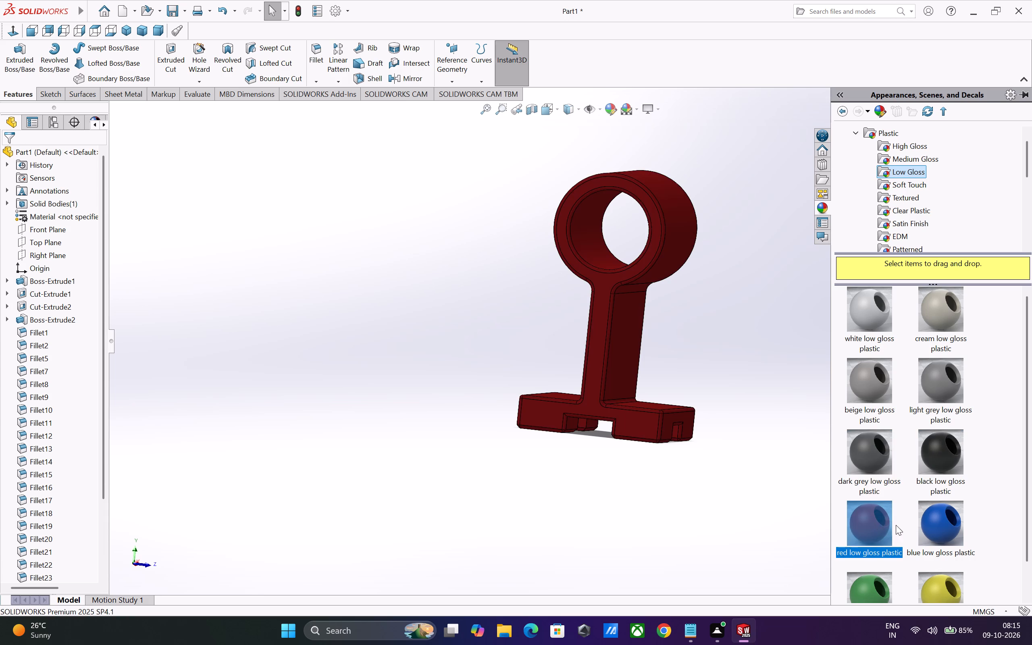
pyautogui.tripleClick(939, 527)
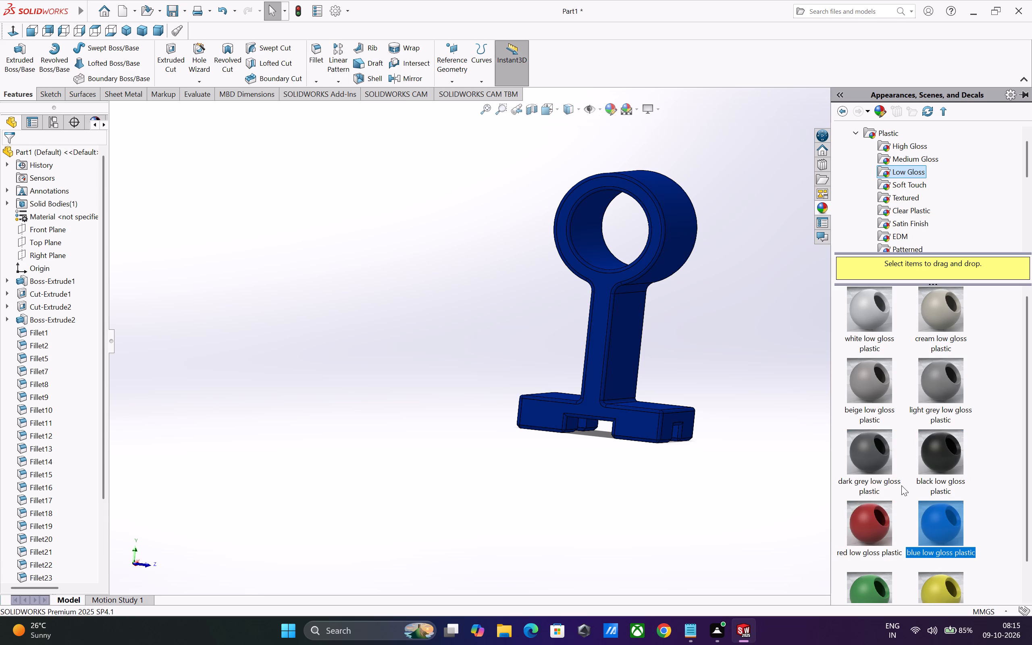
pyautogui.scroll(-3, 901, 485)
pyautogui.doubleClick(872, 558)
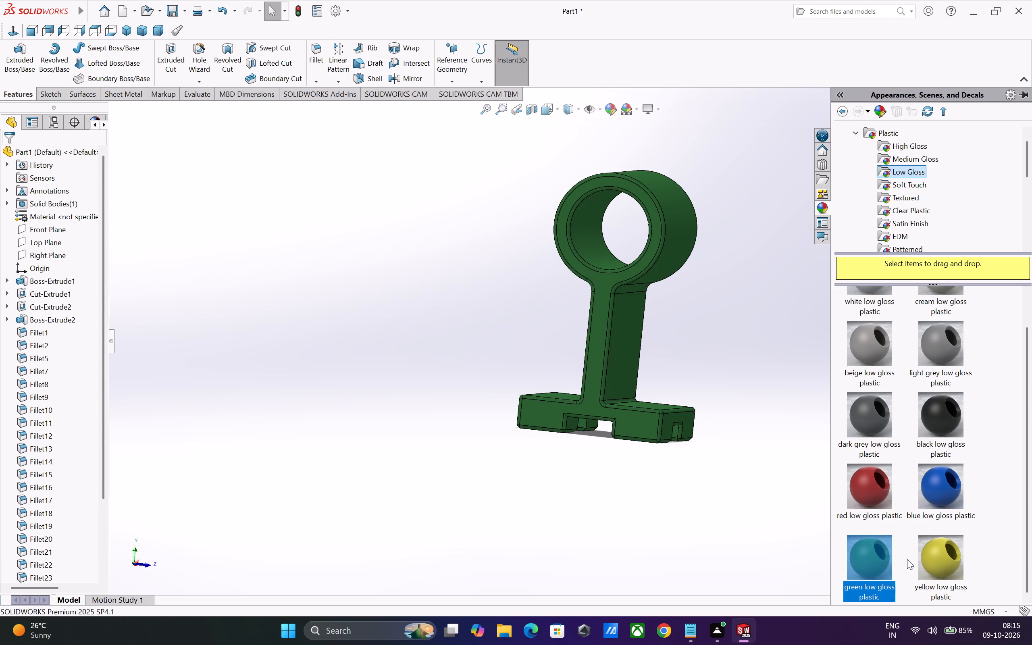
pyautogui.doubleClick(930, 555)
pyautogui.doubleClick(930, 553)
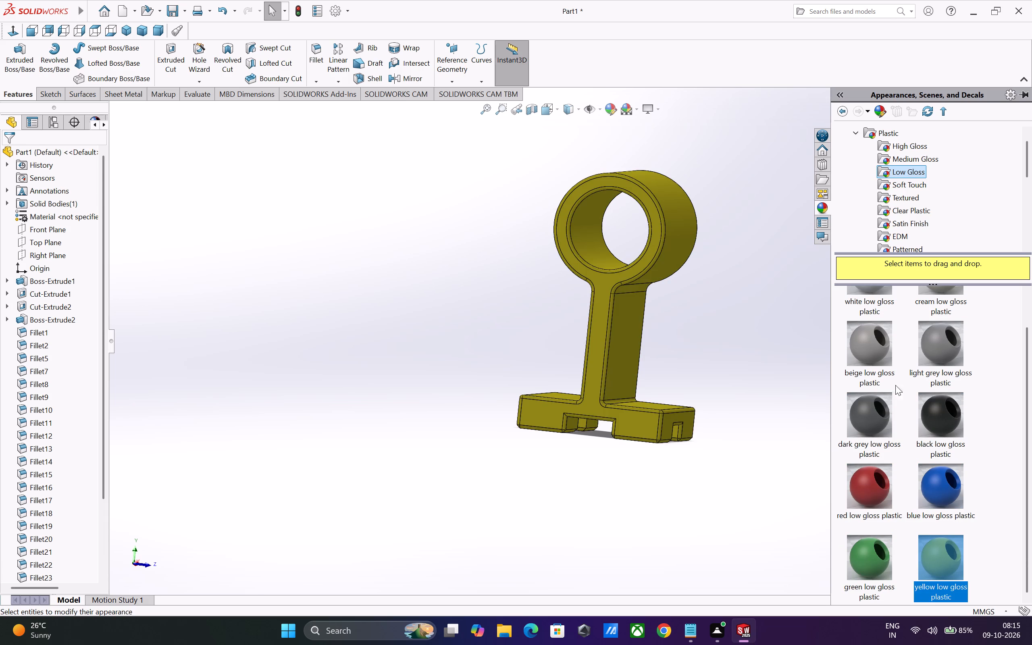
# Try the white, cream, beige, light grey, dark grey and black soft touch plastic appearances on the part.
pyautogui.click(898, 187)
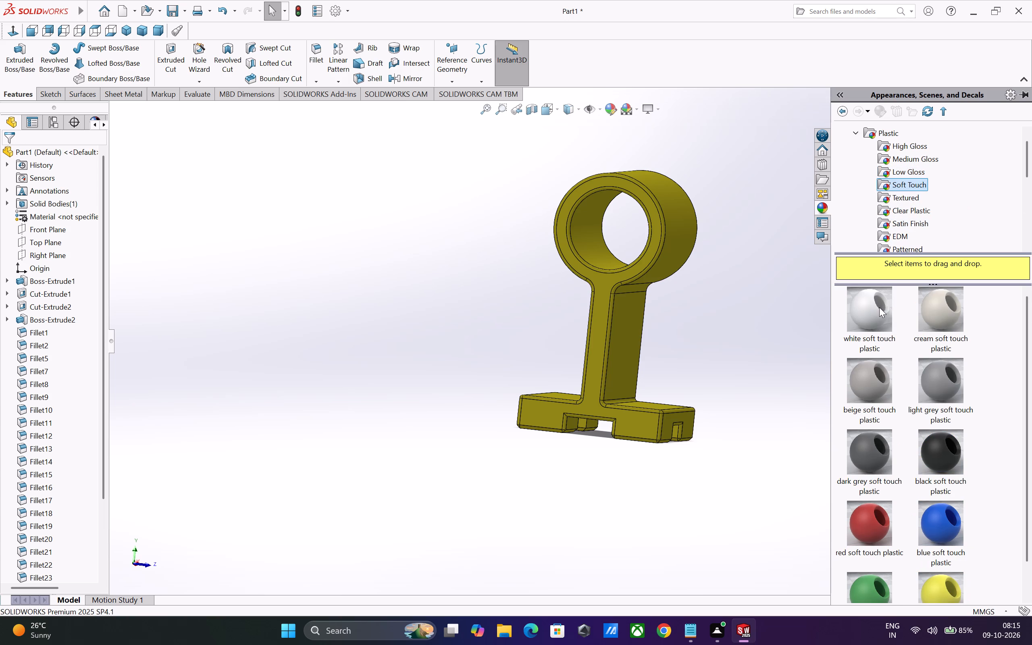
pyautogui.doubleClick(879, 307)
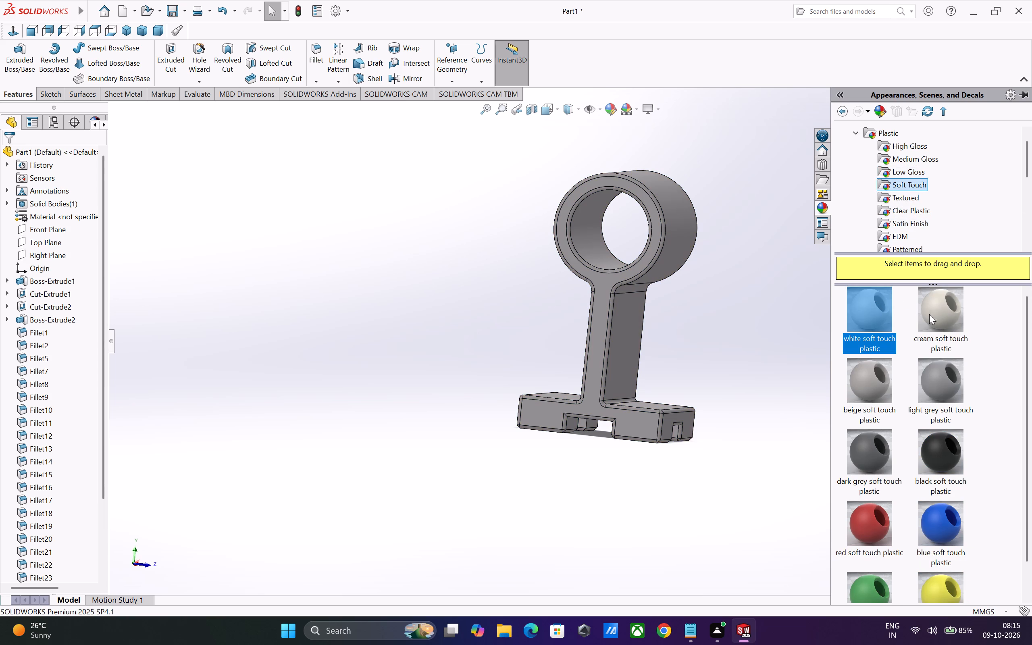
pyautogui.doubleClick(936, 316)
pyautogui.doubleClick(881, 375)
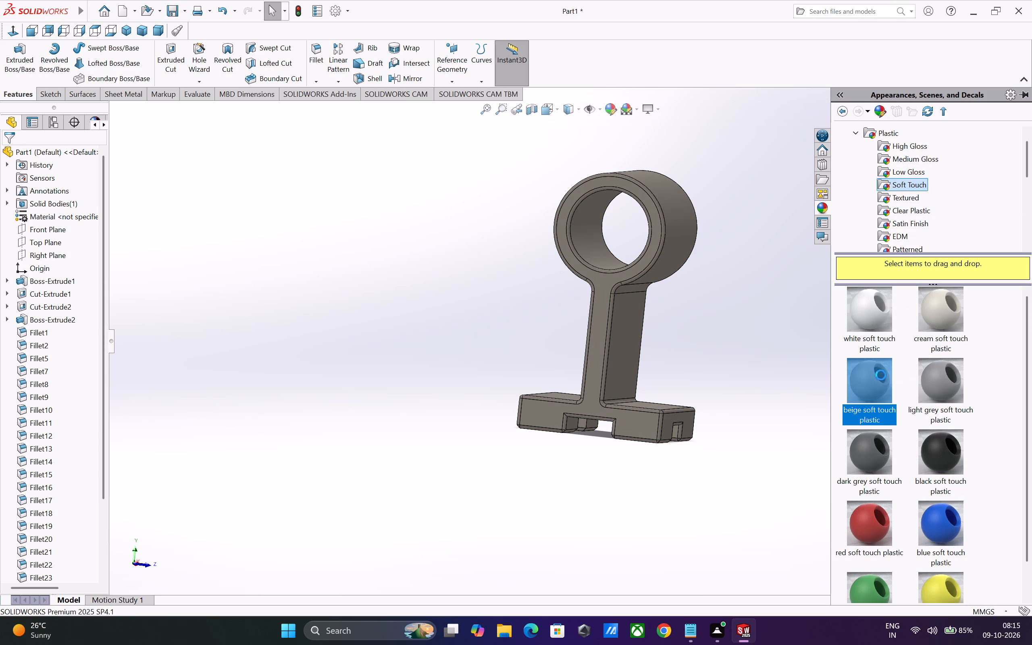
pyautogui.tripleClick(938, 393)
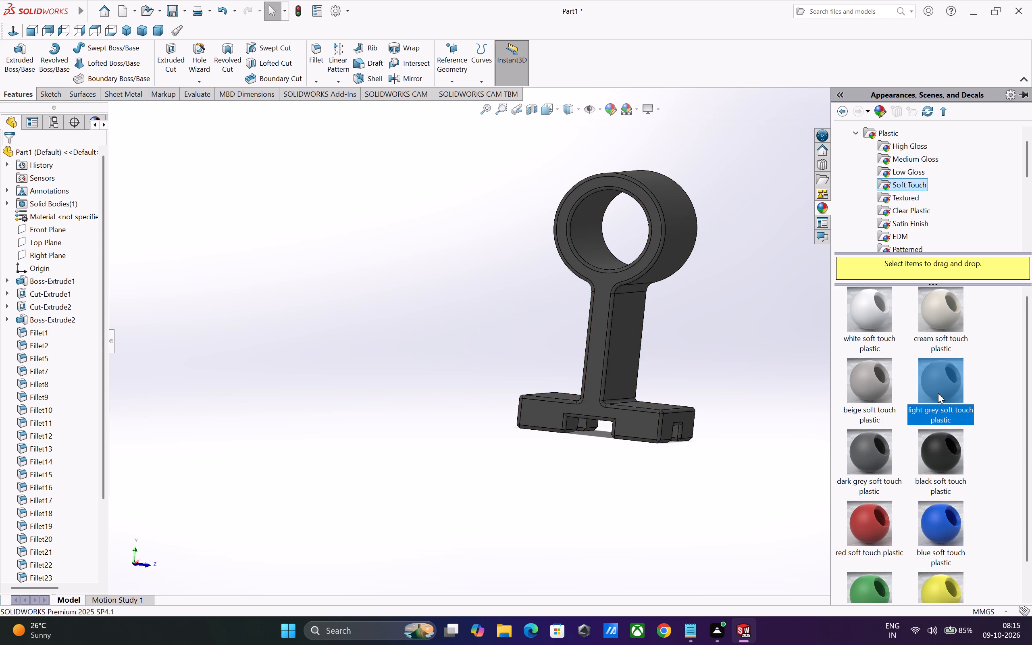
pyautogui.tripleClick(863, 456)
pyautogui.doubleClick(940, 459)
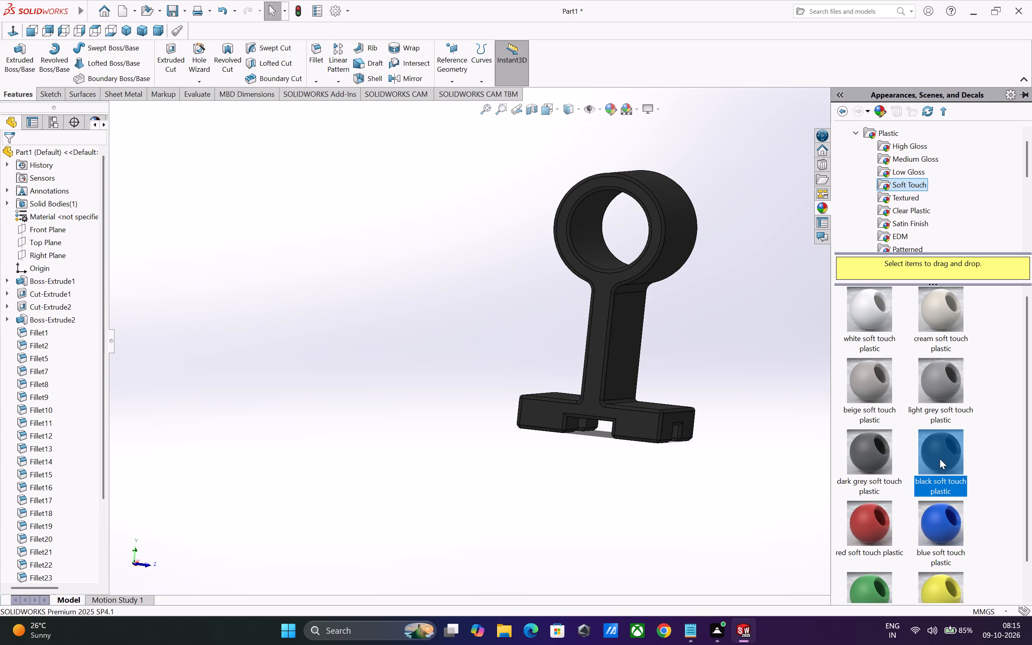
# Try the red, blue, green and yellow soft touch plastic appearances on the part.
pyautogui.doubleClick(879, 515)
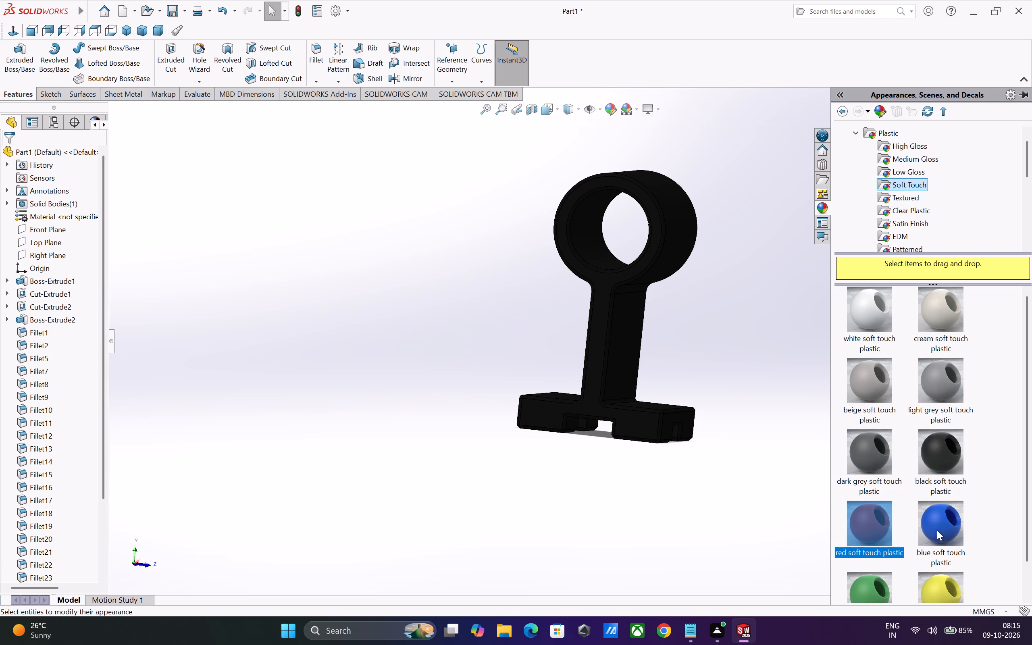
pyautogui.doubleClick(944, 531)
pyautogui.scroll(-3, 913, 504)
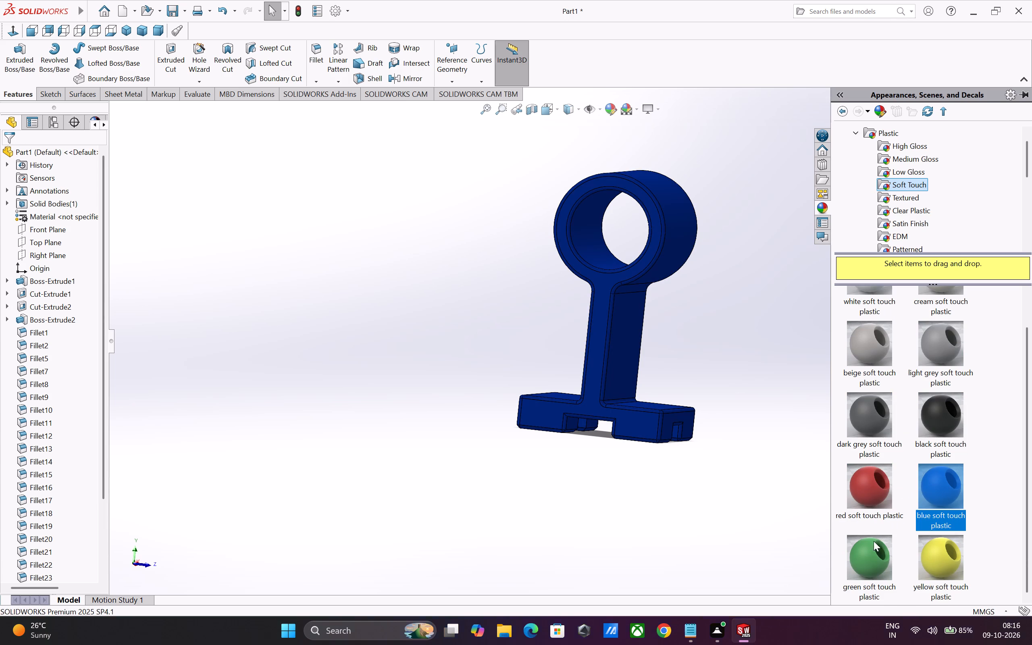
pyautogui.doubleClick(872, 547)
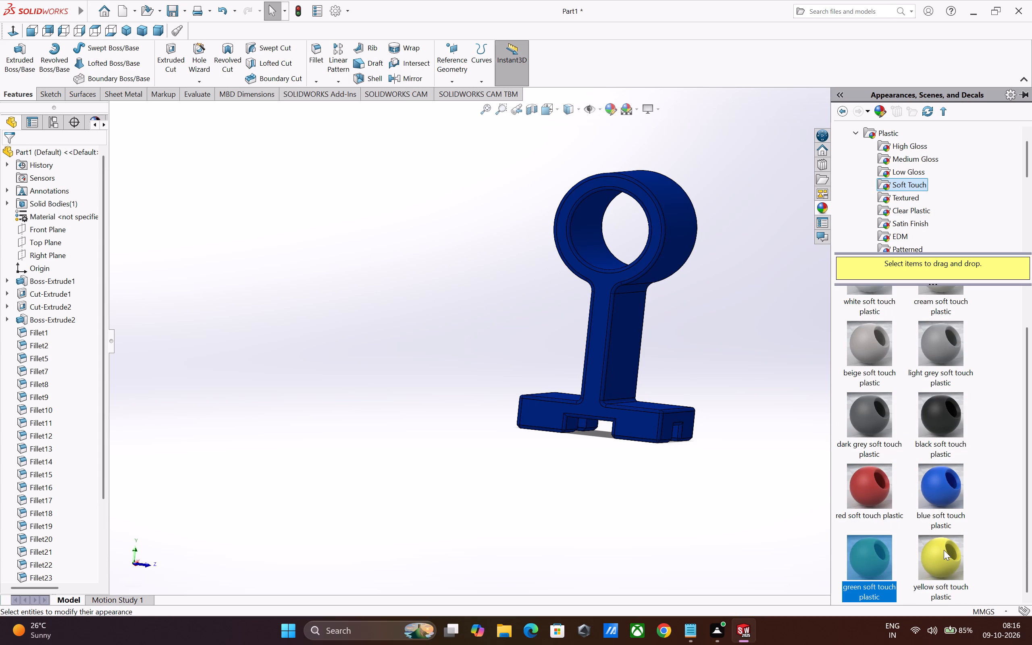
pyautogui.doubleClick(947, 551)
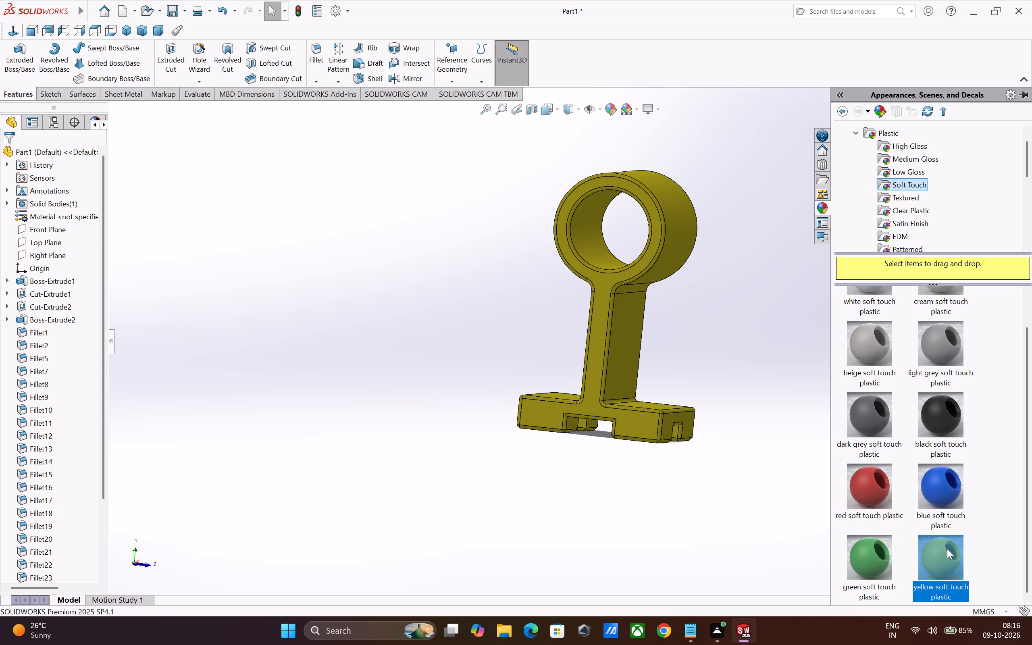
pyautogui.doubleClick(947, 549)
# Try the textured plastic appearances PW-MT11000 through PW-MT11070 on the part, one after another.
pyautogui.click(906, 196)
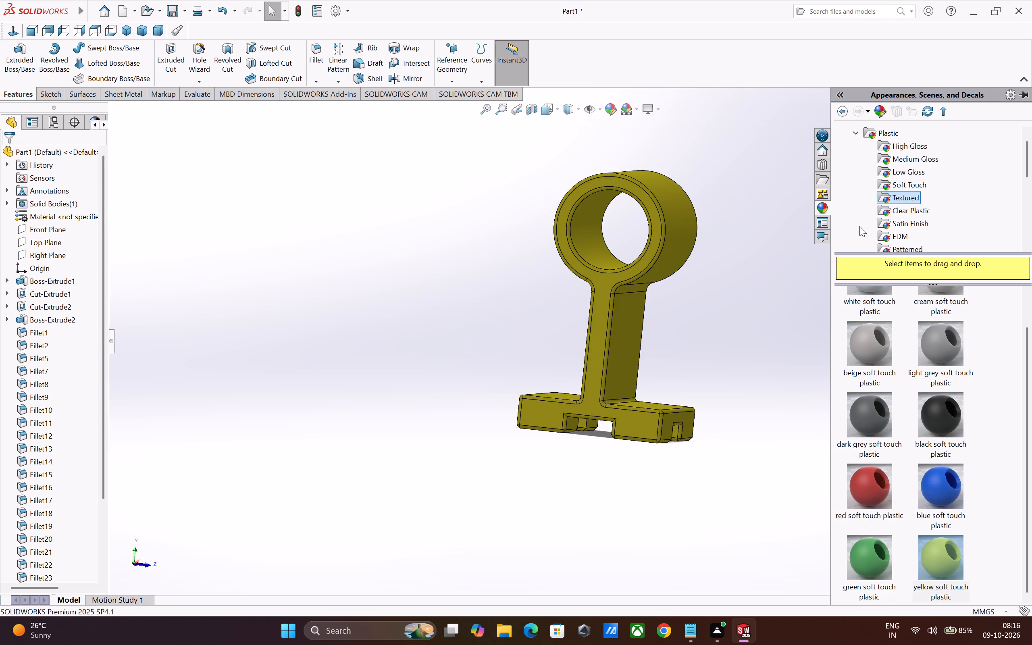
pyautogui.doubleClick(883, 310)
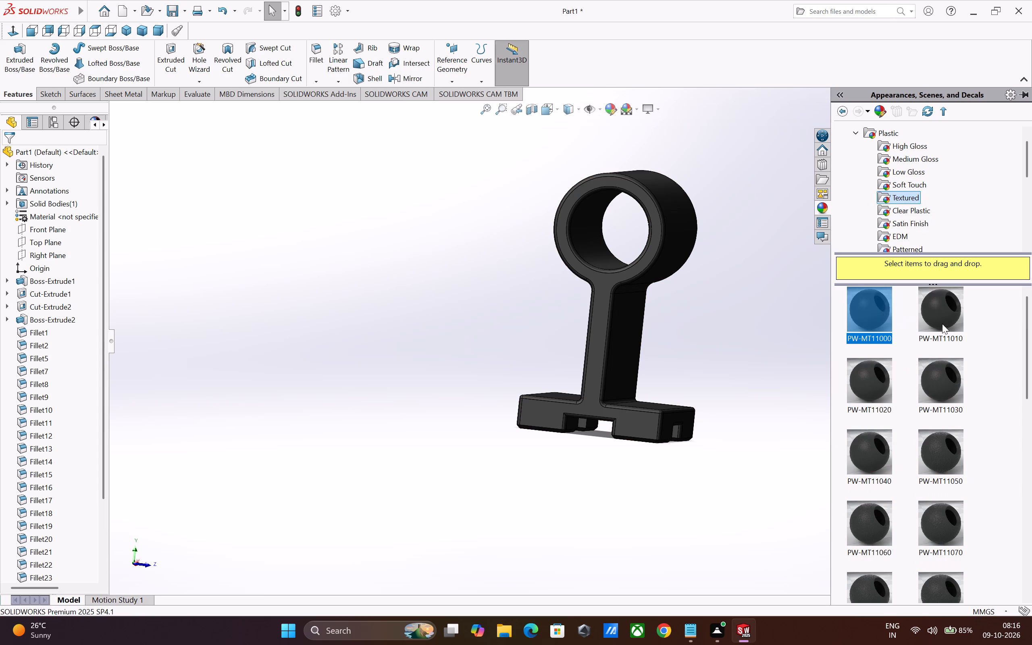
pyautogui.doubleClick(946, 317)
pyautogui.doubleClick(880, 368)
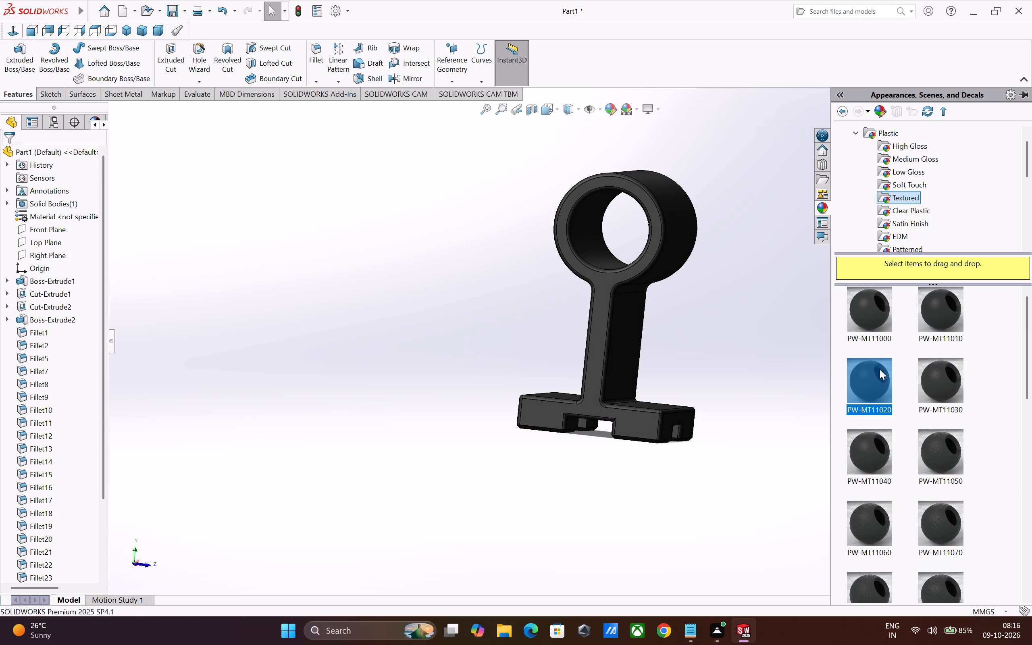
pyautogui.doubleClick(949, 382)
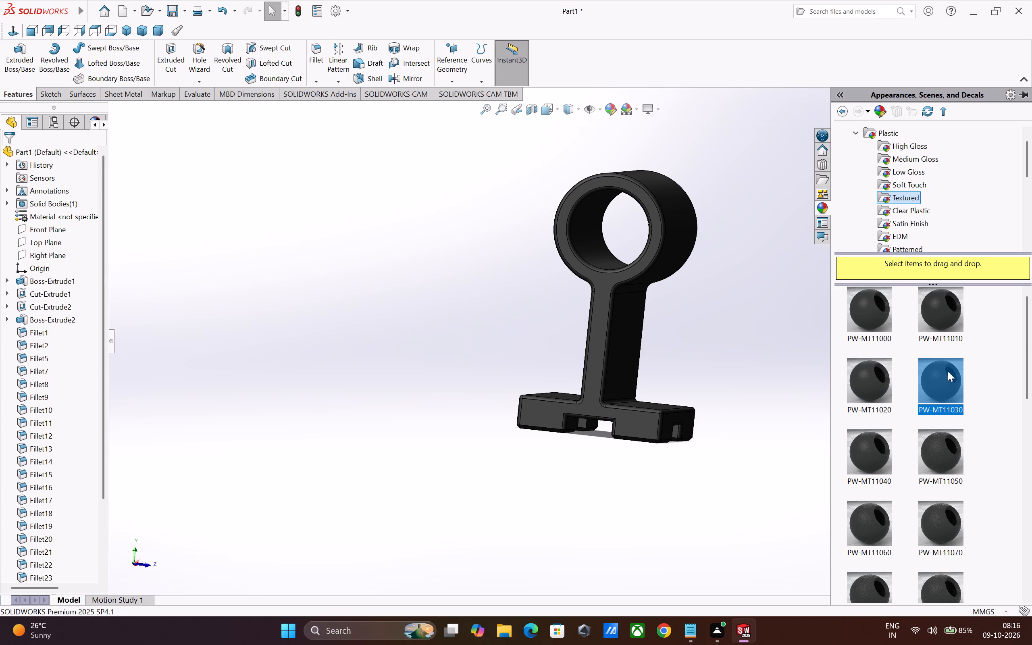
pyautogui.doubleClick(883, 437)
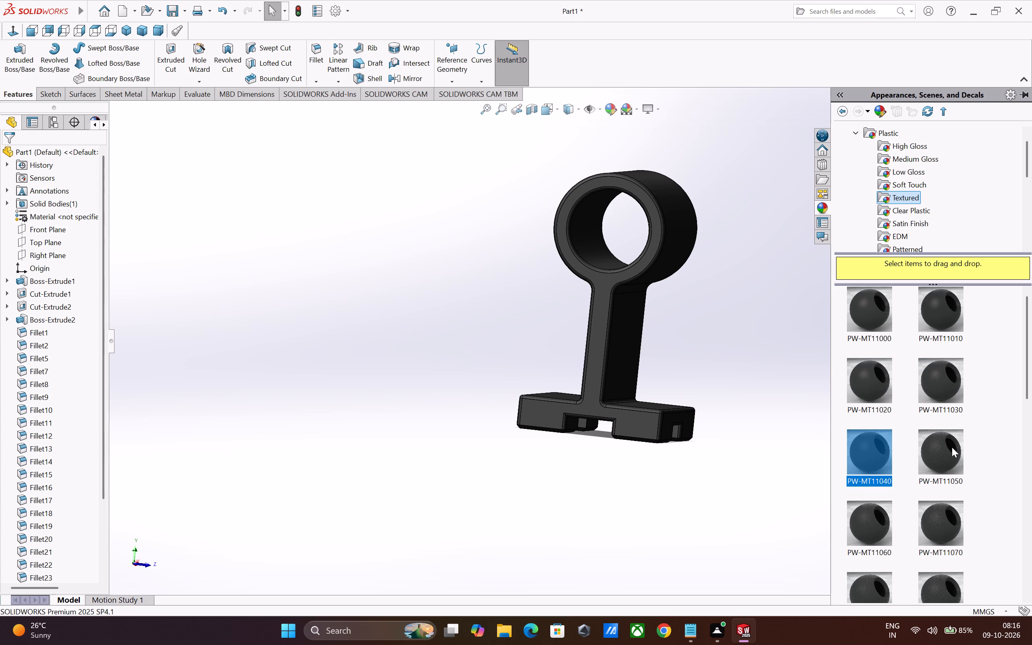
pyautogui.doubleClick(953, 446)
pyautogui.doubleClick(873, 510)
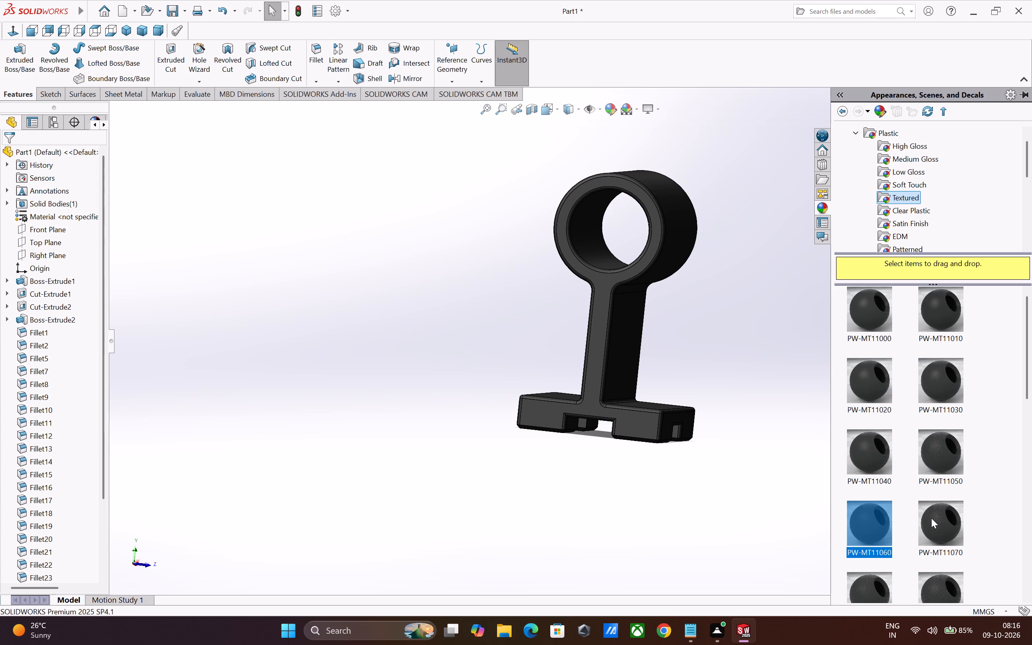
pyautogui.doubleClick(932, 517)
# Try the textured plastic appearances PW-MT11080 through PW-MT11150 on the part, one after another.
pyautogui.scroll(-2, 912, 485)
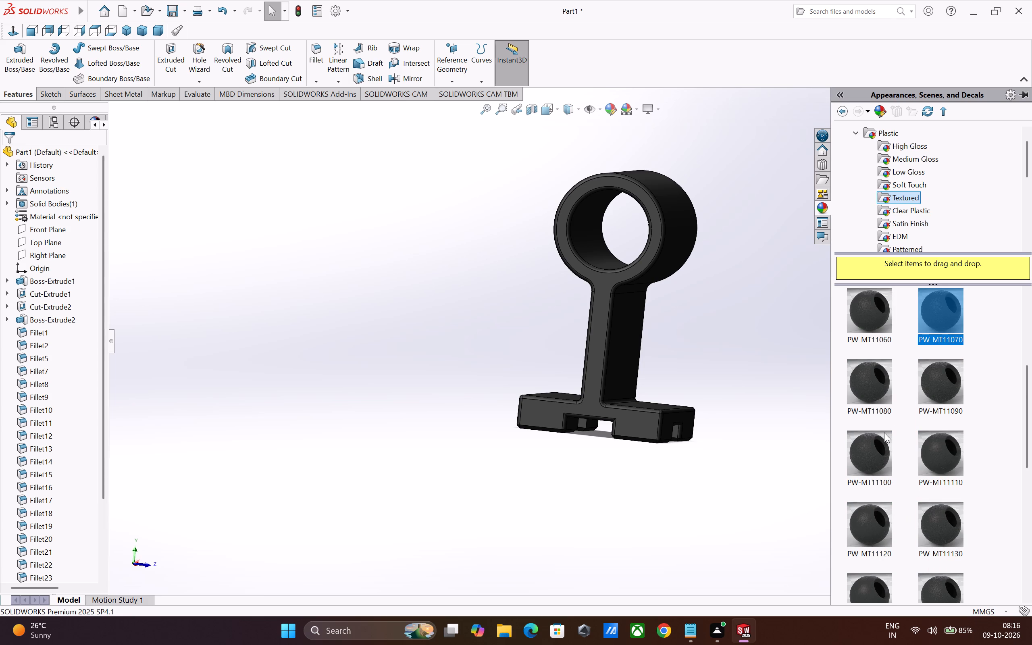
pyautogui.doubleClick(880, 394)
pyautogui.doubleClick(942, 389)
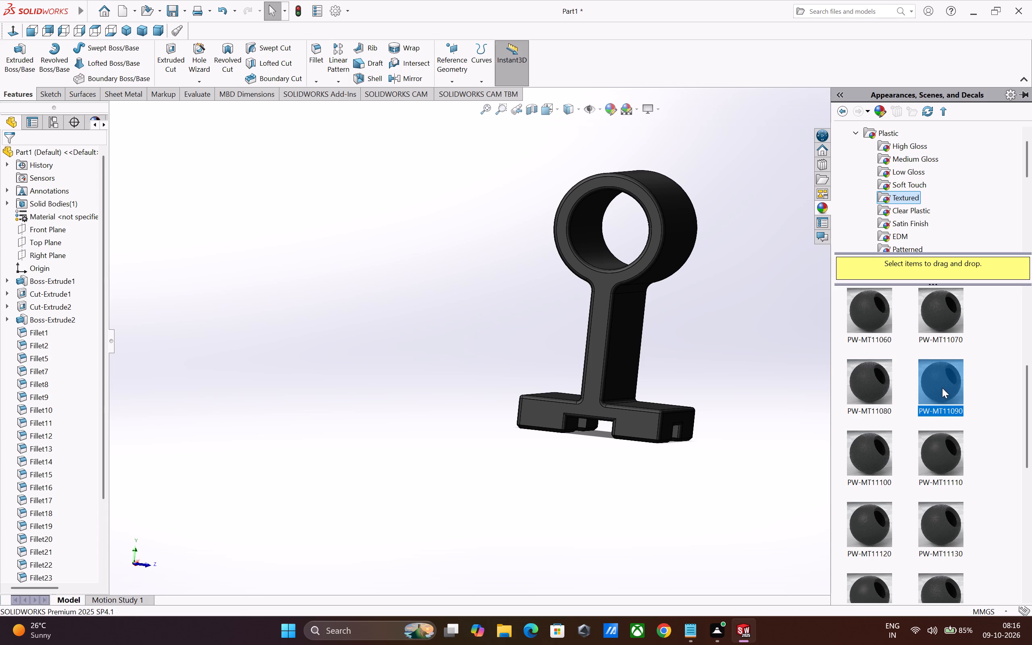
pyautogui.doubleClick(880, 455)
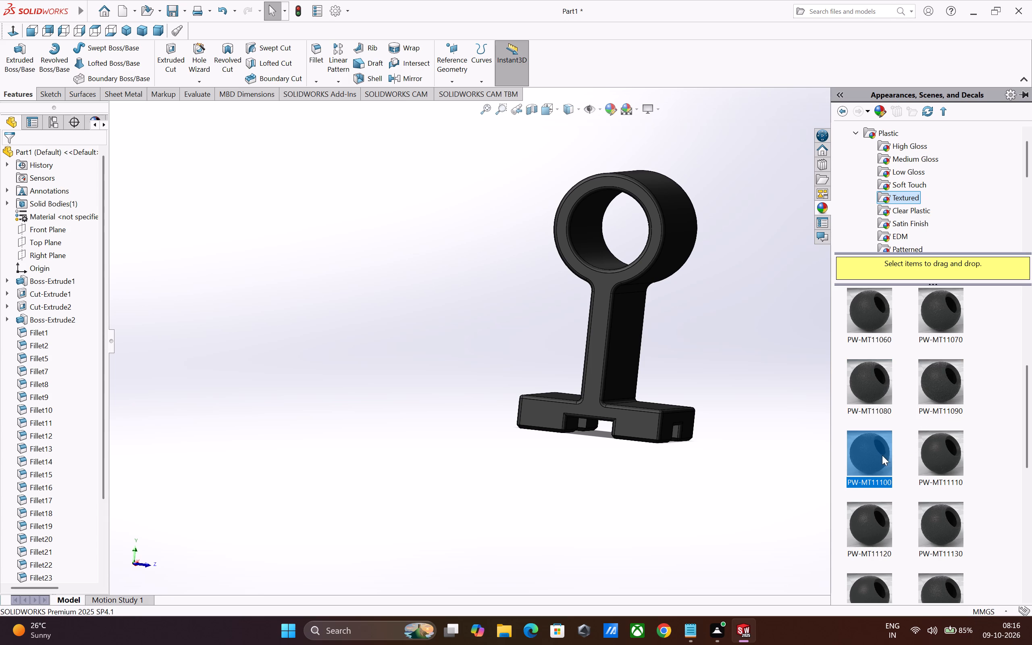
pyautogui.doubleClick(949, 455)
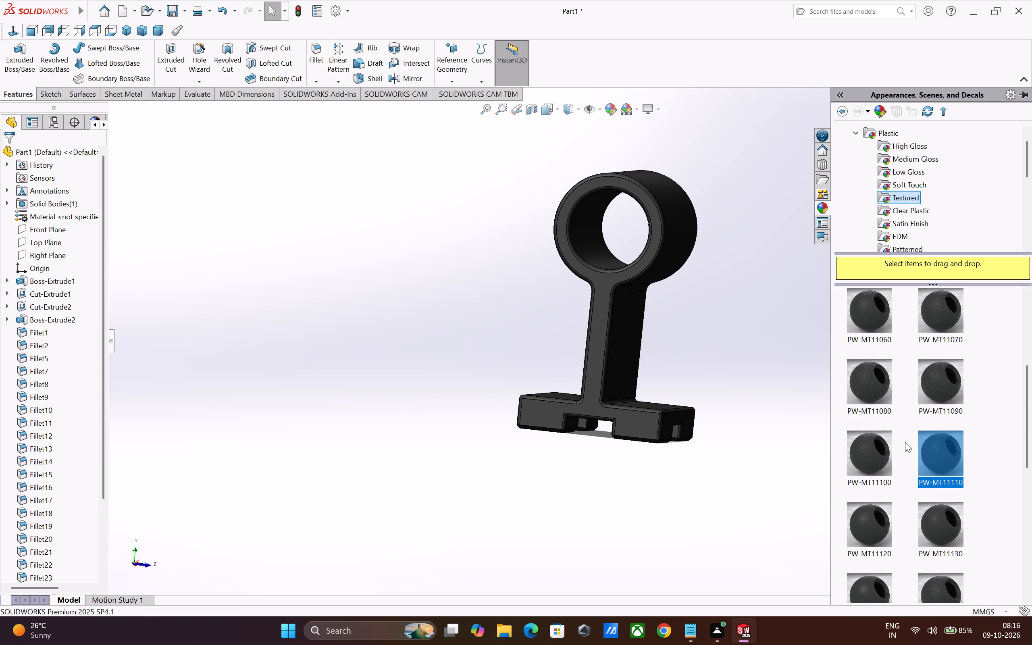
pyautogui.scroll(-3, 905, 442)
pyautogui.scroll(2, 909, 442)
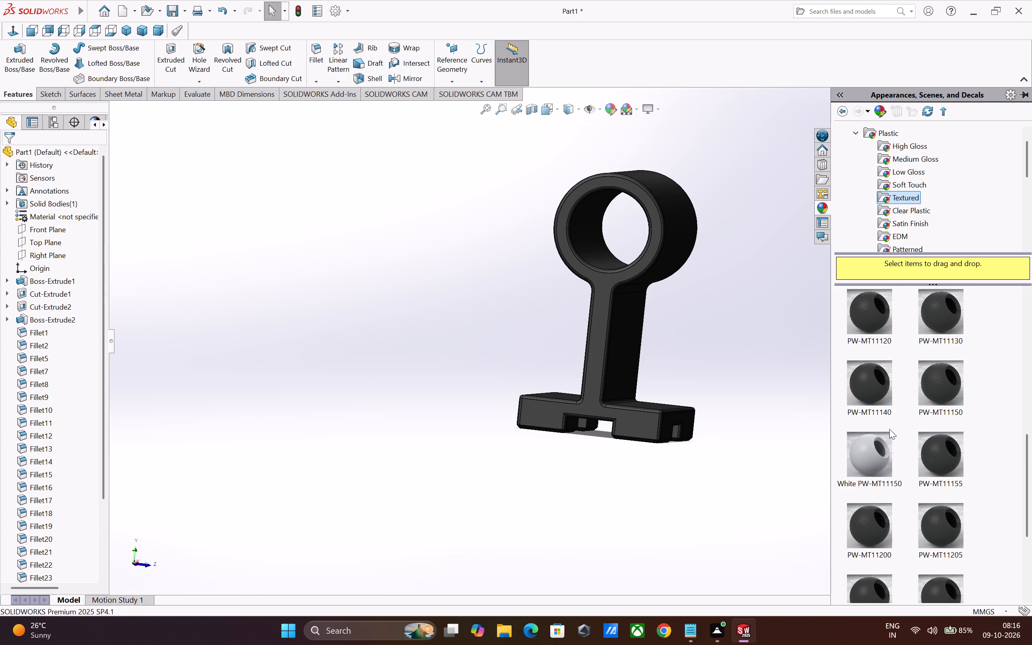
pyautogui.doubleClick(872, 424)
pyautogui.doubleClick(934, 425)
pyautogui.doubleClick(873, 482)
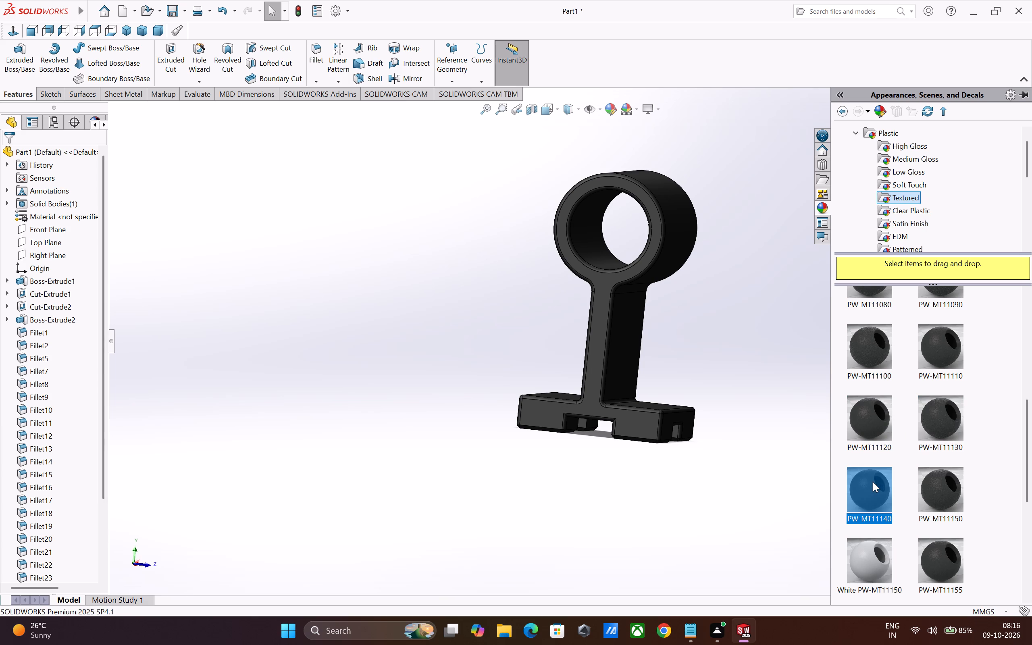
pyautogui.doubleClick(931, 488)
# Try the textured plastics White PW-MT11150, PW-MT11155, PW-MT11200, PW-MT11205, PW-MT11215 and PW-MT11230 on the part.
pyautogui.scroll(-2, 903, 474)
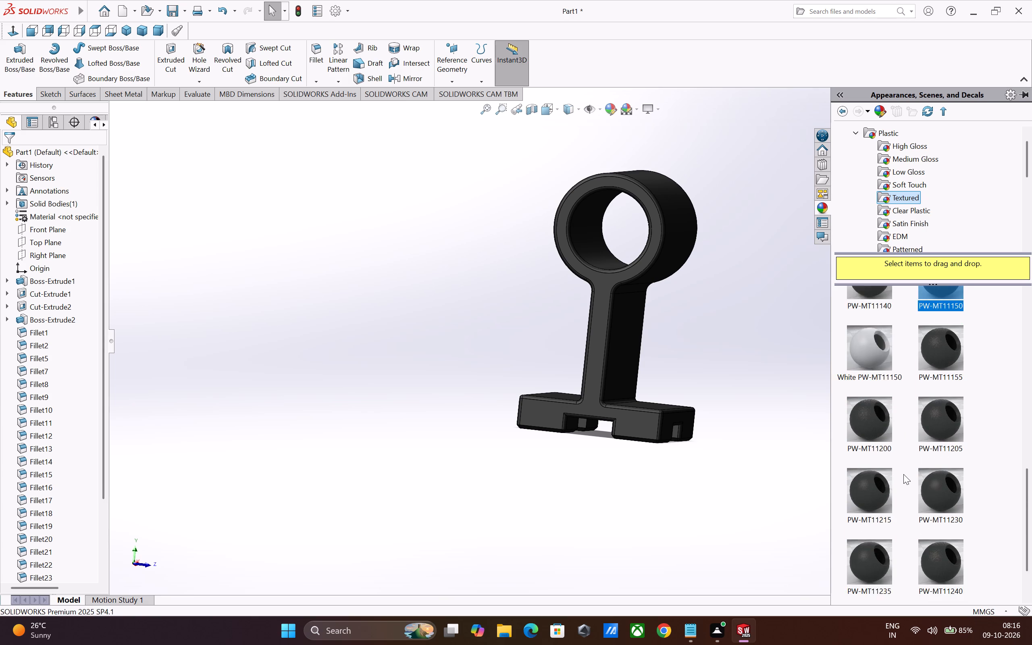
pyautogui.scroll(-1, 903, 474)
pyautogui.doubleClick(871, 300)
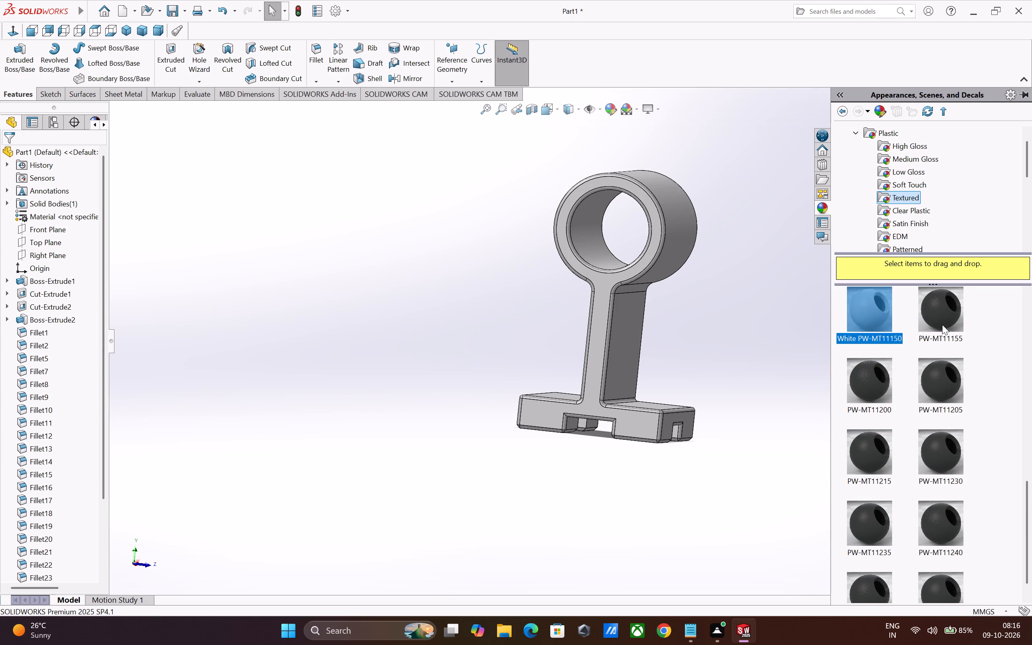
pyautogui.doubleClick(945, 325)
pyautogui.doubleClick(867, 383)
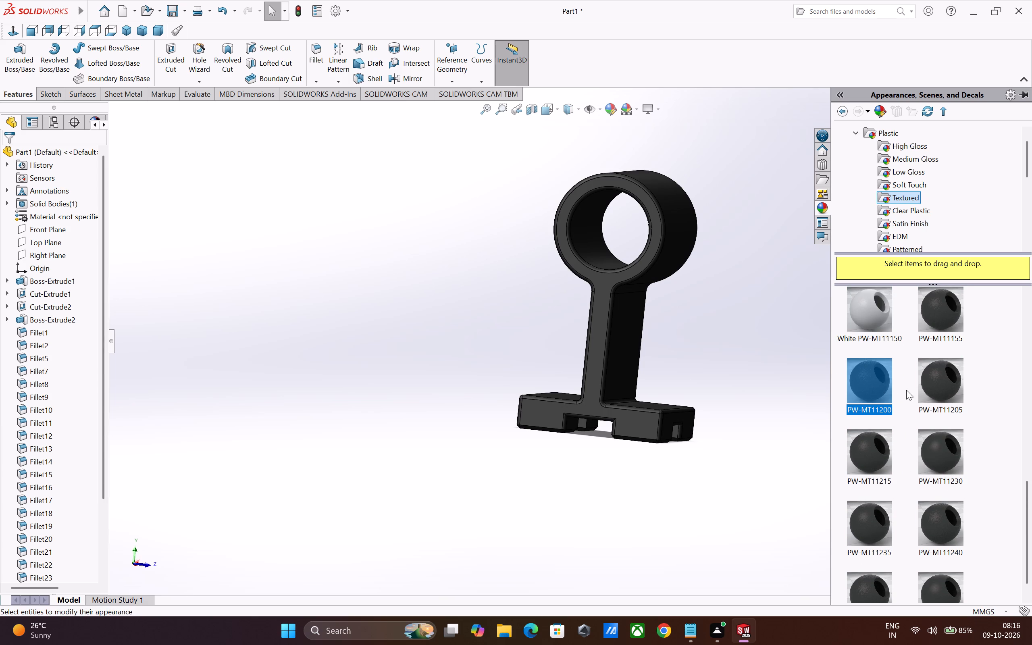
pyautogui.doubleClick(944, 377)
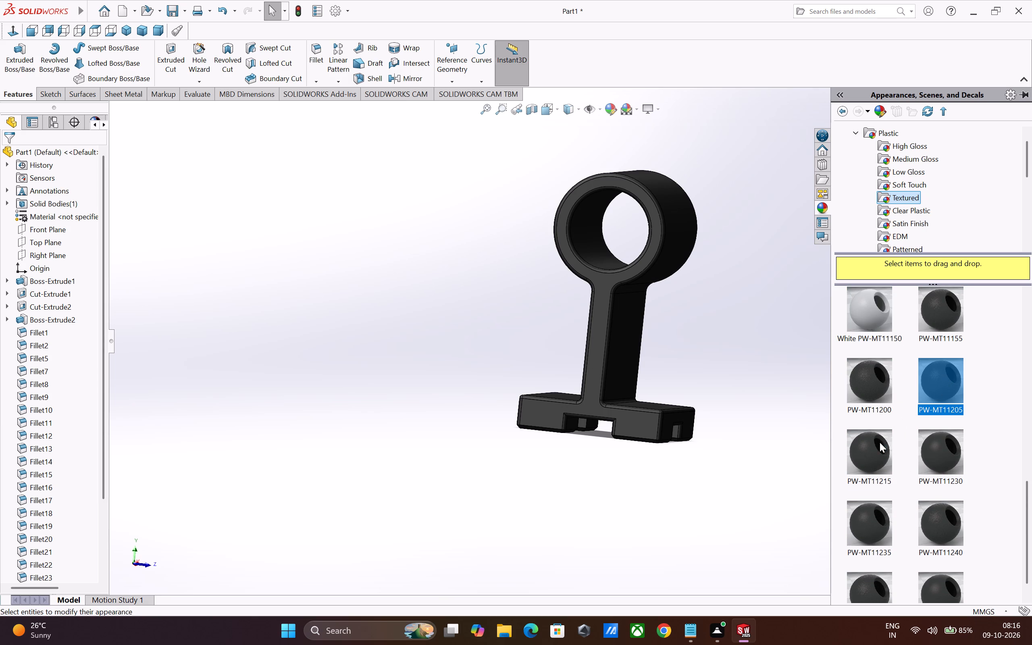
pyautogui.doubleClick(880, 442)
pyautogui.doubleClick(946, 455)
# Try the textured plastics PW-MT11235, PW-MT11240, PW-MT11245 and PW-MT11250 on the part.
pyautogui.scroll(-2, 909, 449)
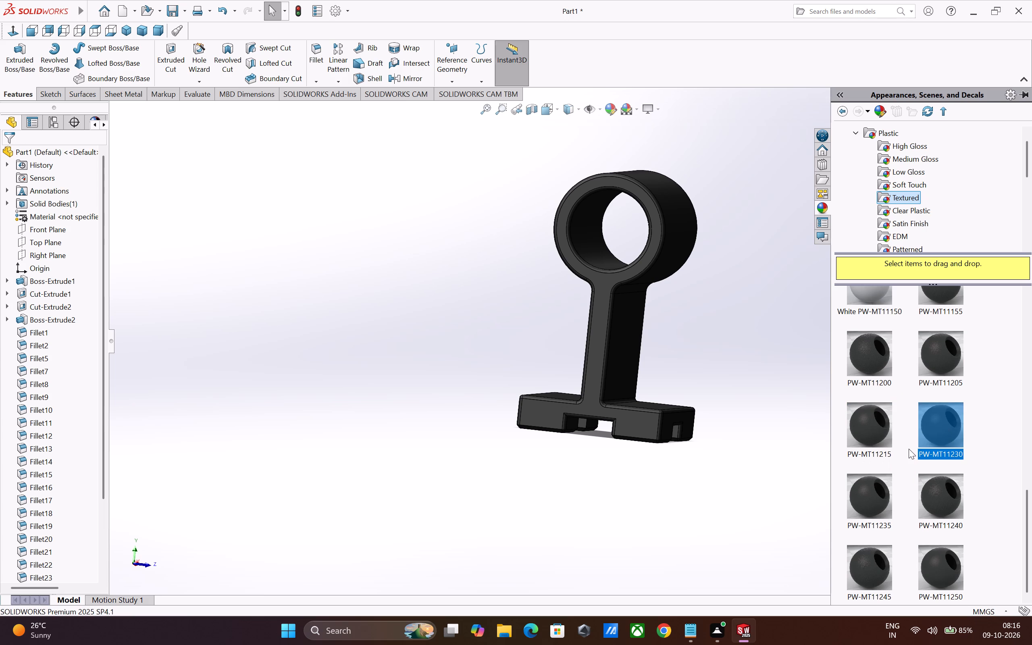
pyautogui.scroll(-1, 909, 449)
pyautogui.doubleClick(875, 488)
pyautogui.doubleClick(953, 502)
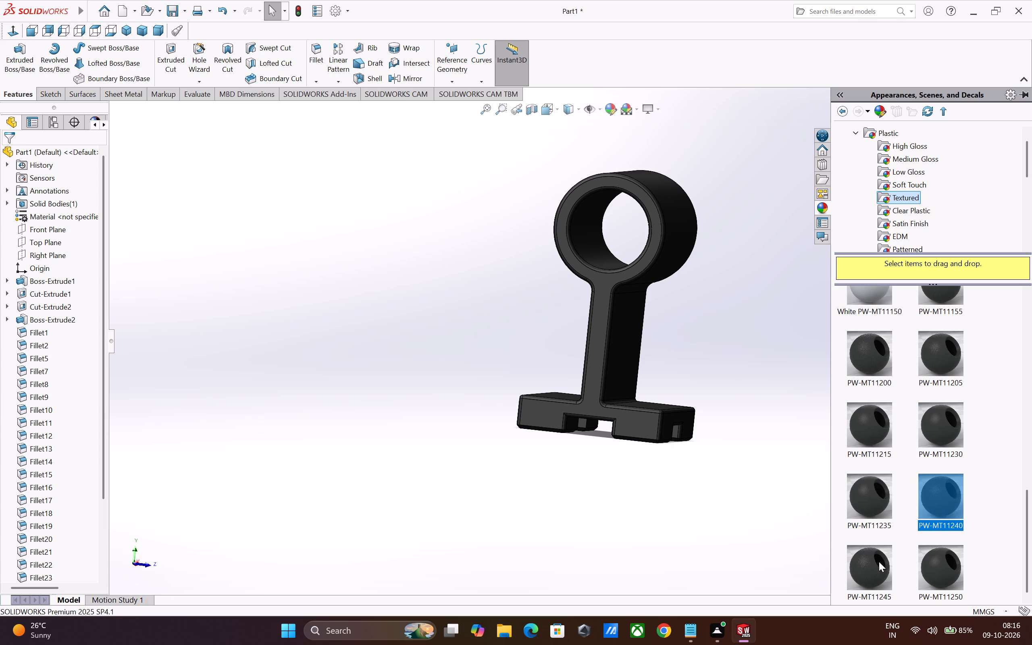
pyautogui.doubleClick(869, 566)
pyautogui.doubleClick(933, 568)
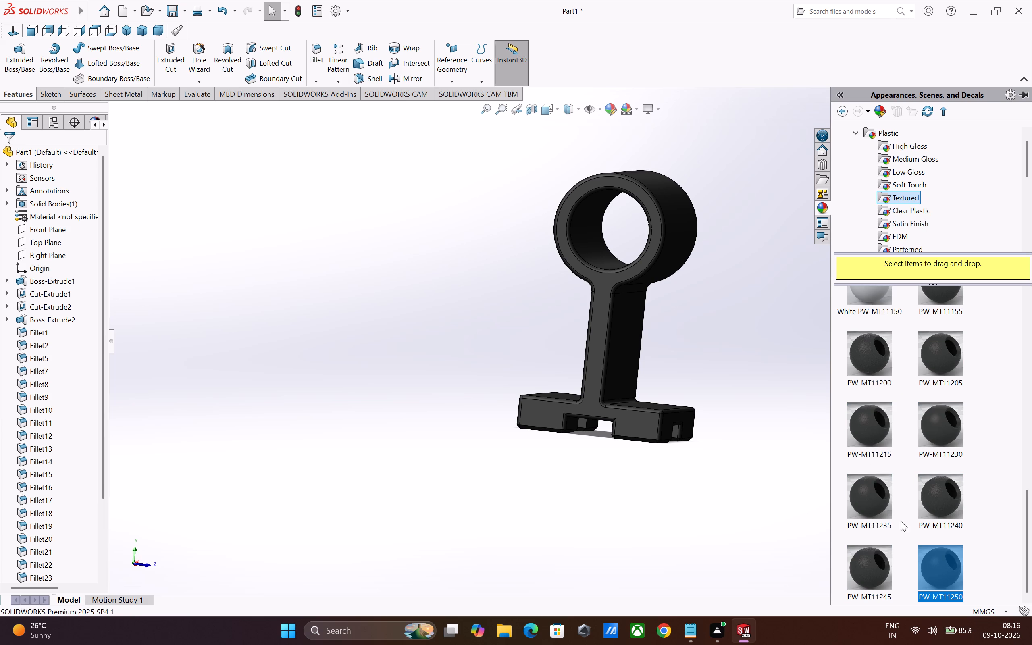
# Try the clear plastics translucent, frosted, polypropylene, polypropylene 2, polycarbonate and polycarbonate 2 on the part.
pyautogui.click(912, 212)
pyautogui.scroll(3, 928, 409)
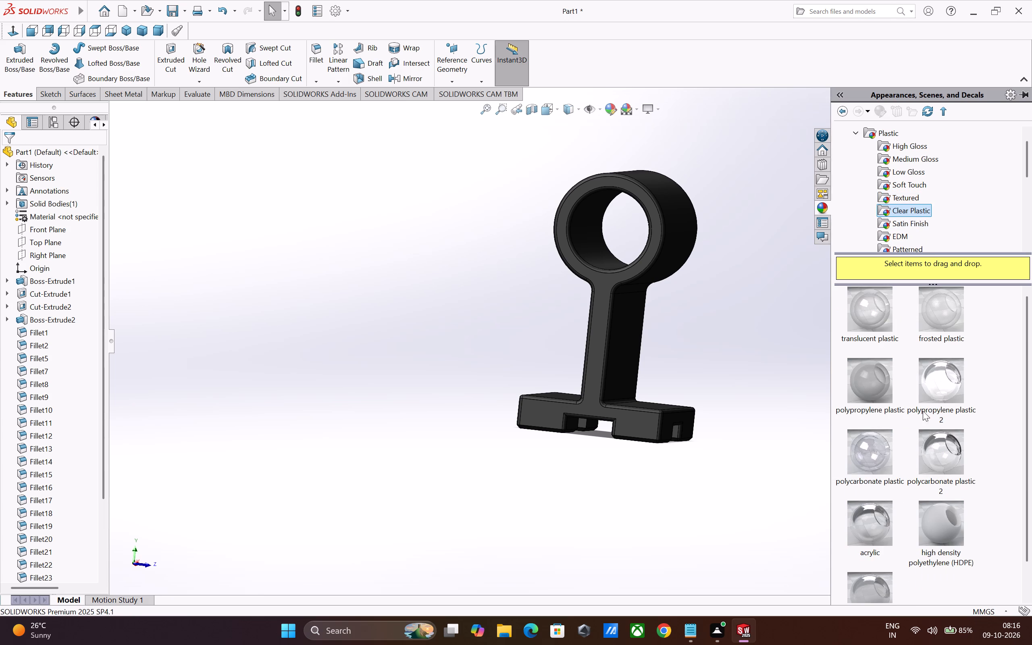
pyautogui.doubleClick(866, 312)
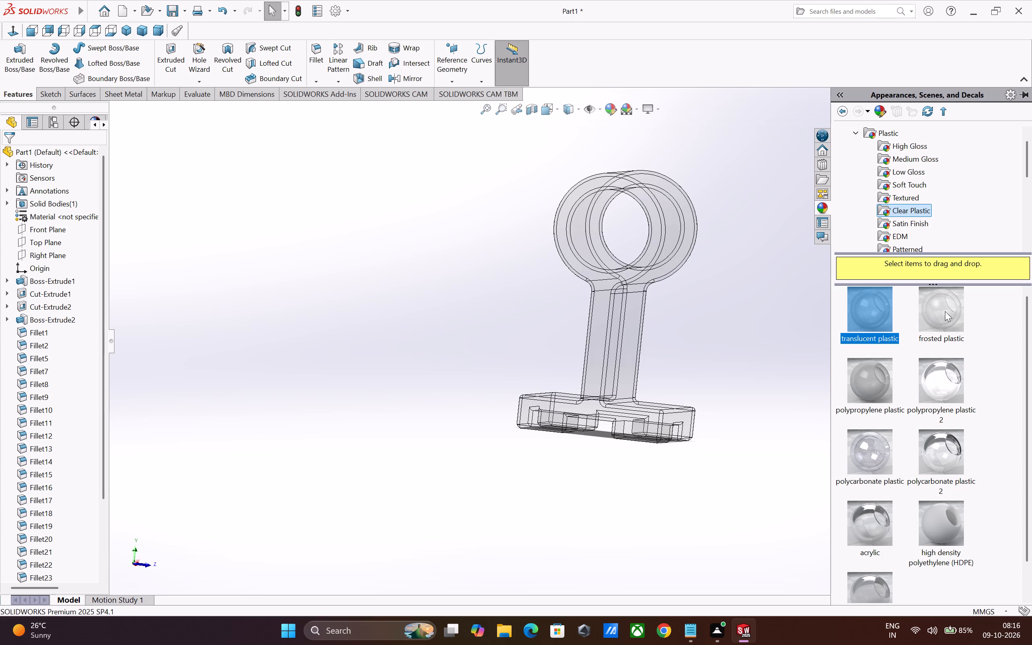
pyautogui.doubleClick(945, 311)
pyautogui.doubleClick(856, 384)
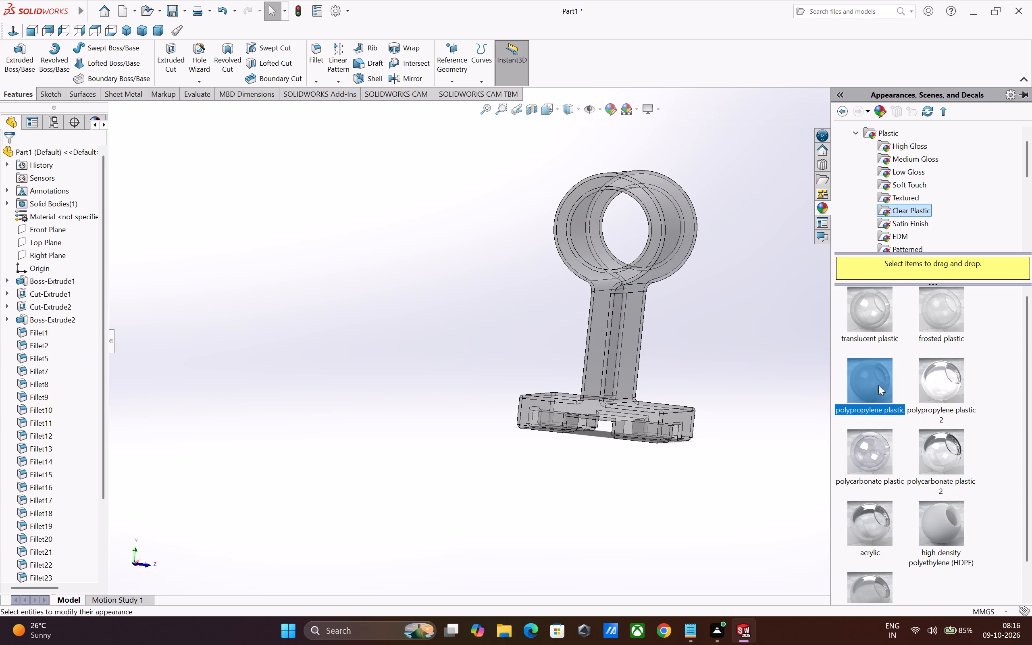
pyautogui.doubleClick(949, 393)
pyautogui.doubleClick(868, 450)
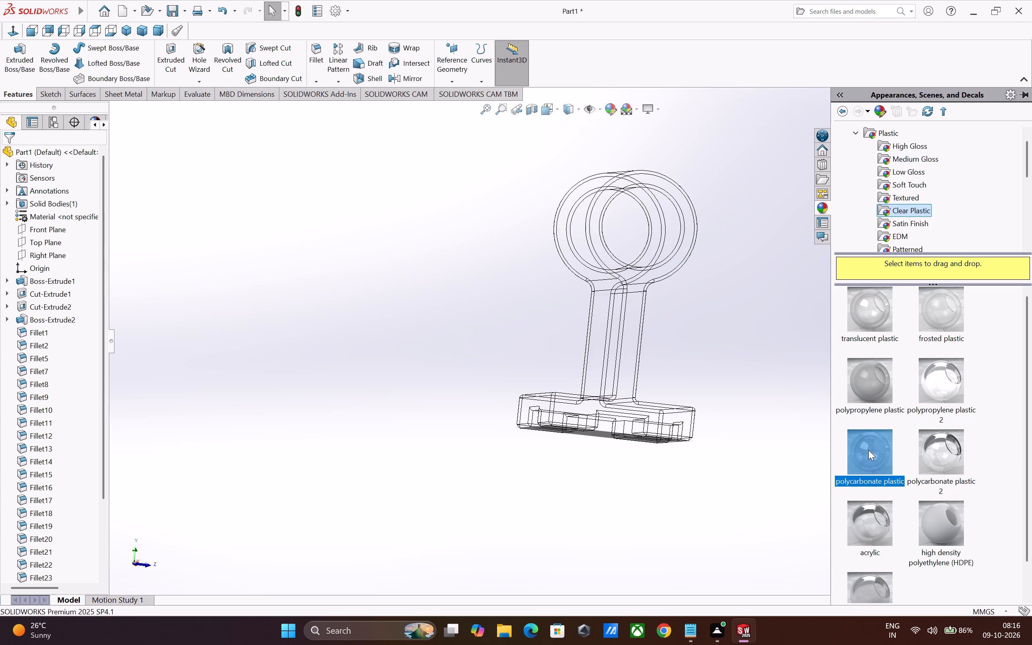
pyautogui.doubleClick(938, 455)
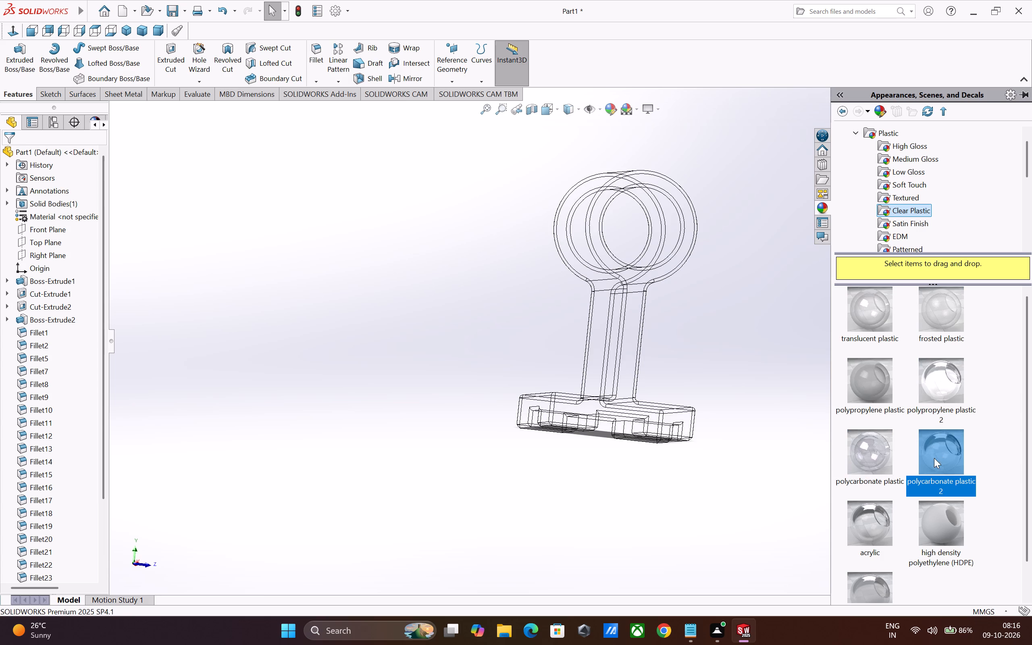
# Try the acrylic and high density polyethylene (HDPE) clear plastics, and end with low density polyethylene (LDPE) applied to the part.
pyautogui.doubleClick(870, 512)
pyautogui.tripleClick(868, 524)
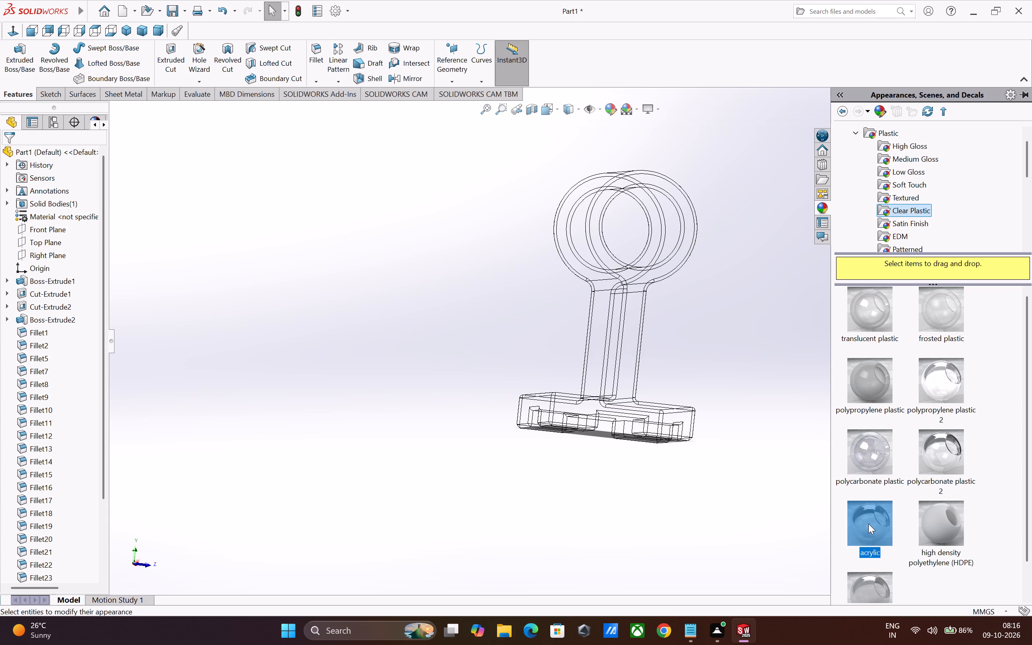
pyautogui.tripleClick(934, 526)
pyautogui.tripleClick(878, 578)
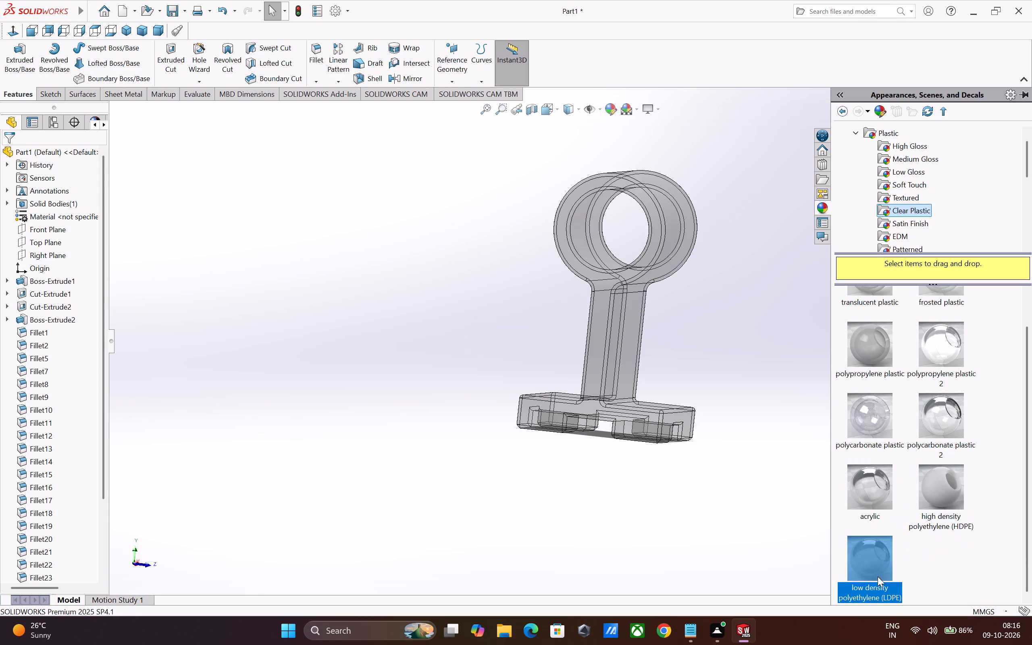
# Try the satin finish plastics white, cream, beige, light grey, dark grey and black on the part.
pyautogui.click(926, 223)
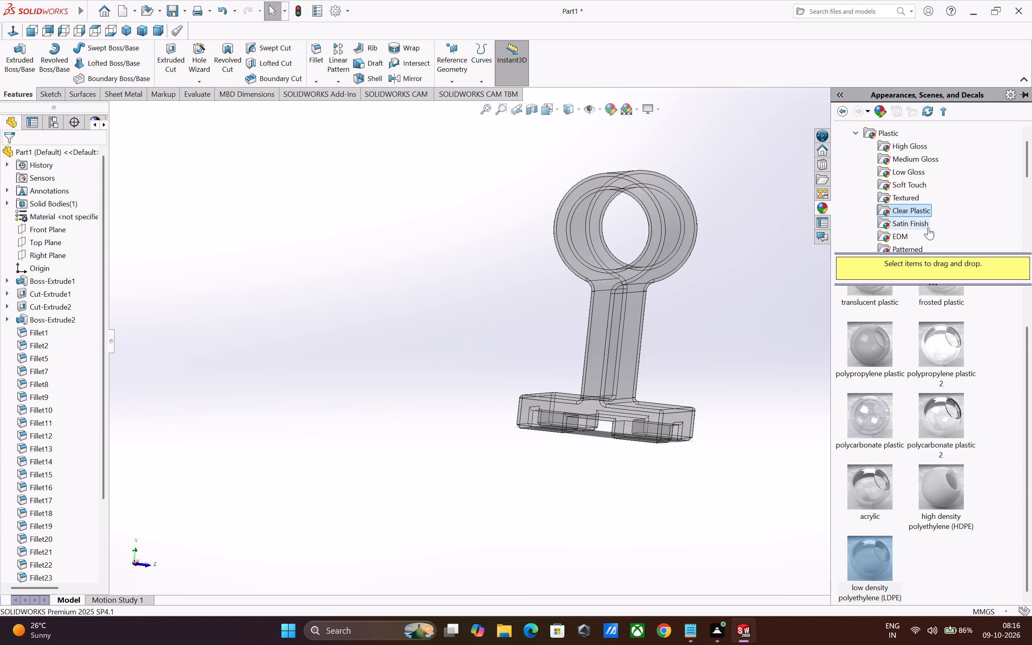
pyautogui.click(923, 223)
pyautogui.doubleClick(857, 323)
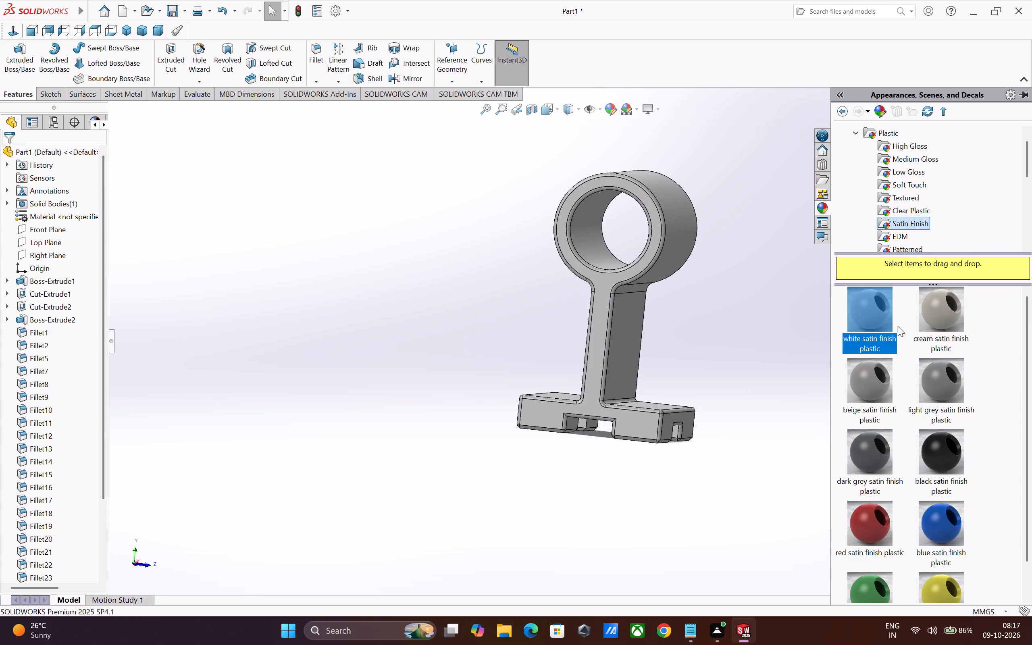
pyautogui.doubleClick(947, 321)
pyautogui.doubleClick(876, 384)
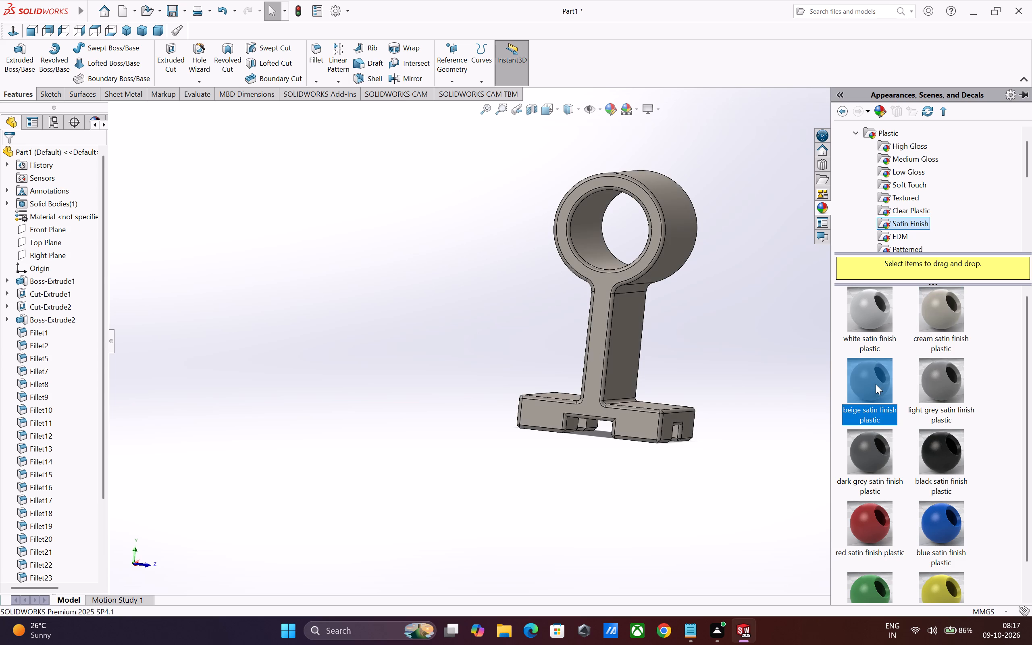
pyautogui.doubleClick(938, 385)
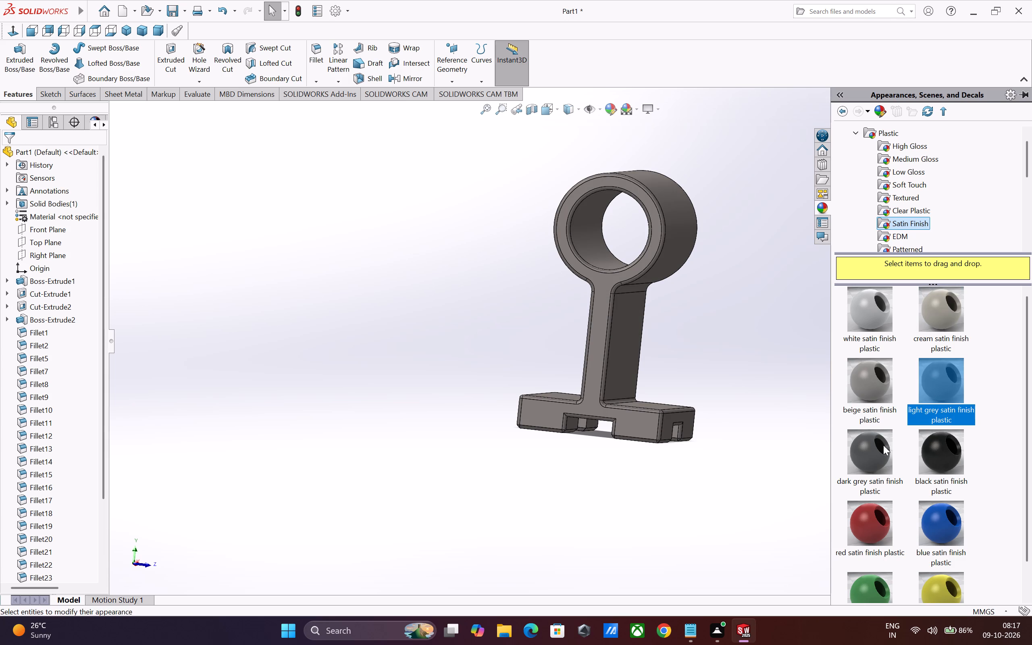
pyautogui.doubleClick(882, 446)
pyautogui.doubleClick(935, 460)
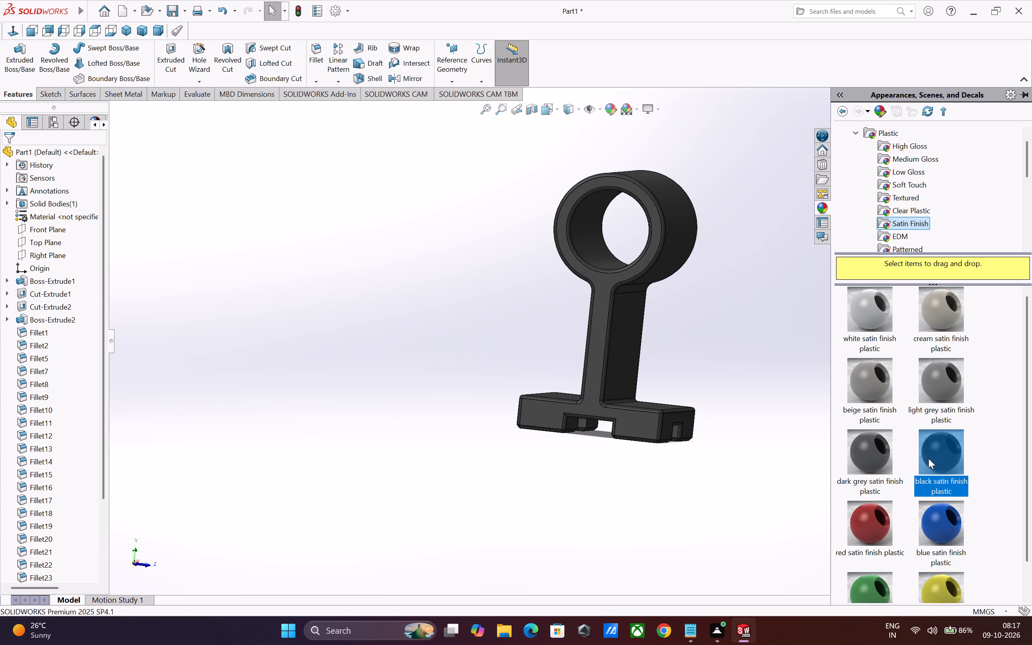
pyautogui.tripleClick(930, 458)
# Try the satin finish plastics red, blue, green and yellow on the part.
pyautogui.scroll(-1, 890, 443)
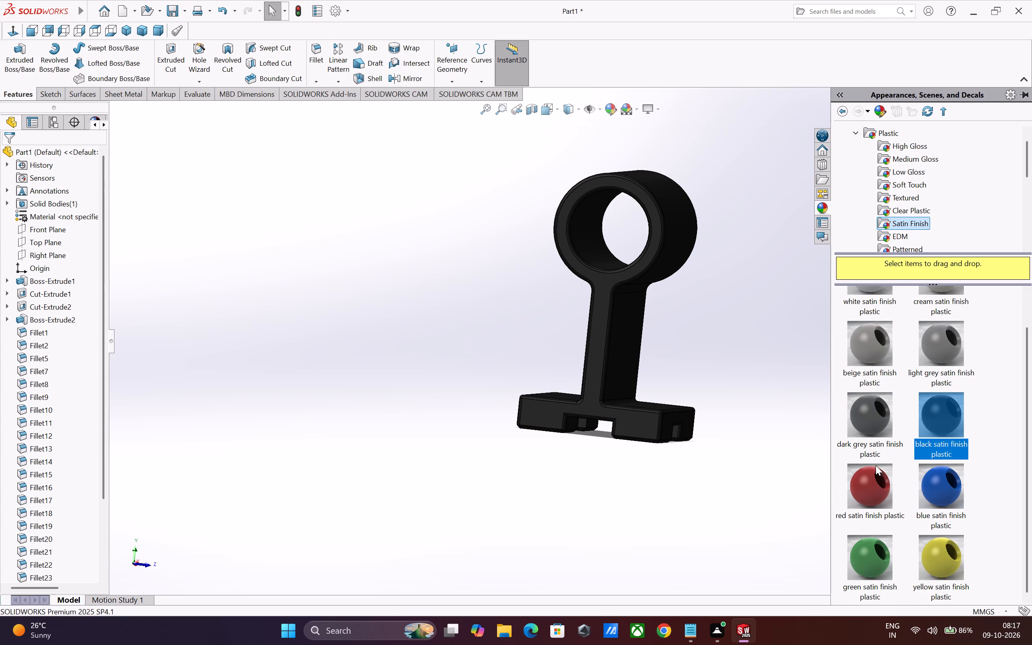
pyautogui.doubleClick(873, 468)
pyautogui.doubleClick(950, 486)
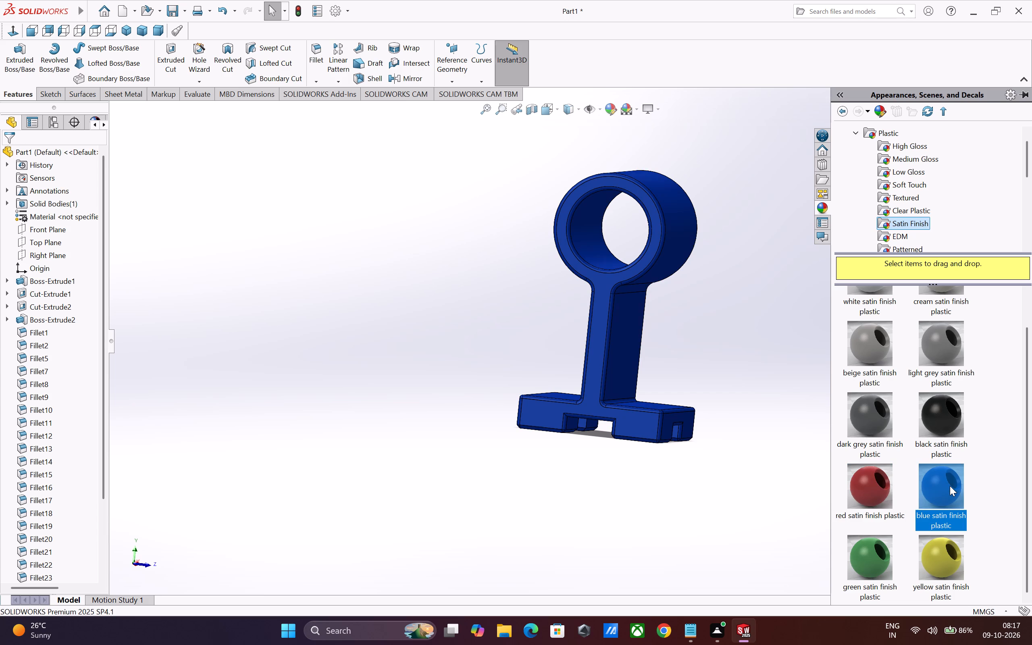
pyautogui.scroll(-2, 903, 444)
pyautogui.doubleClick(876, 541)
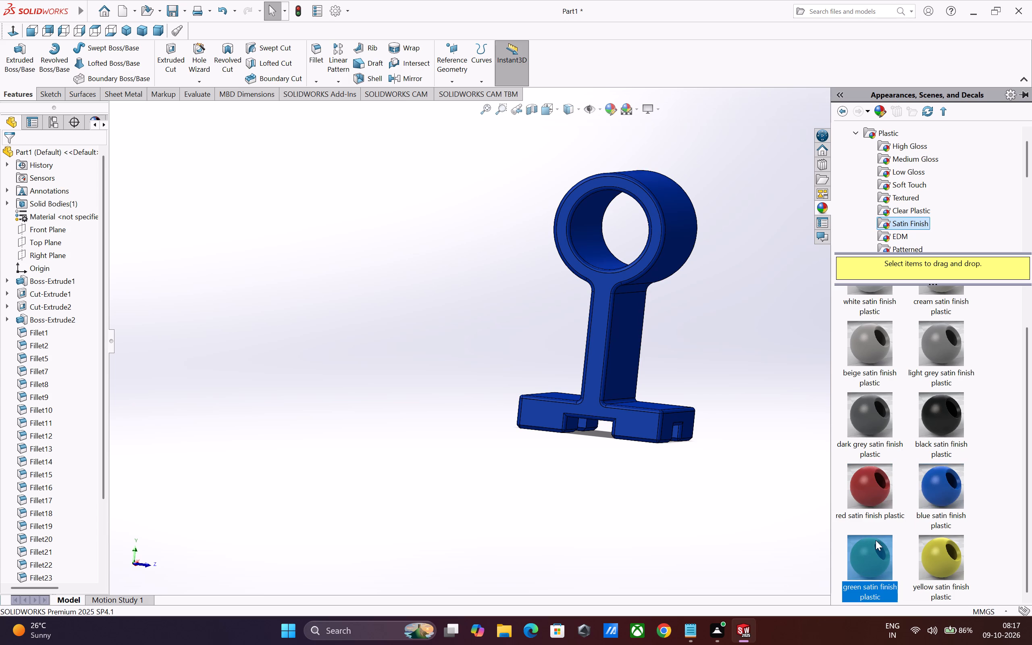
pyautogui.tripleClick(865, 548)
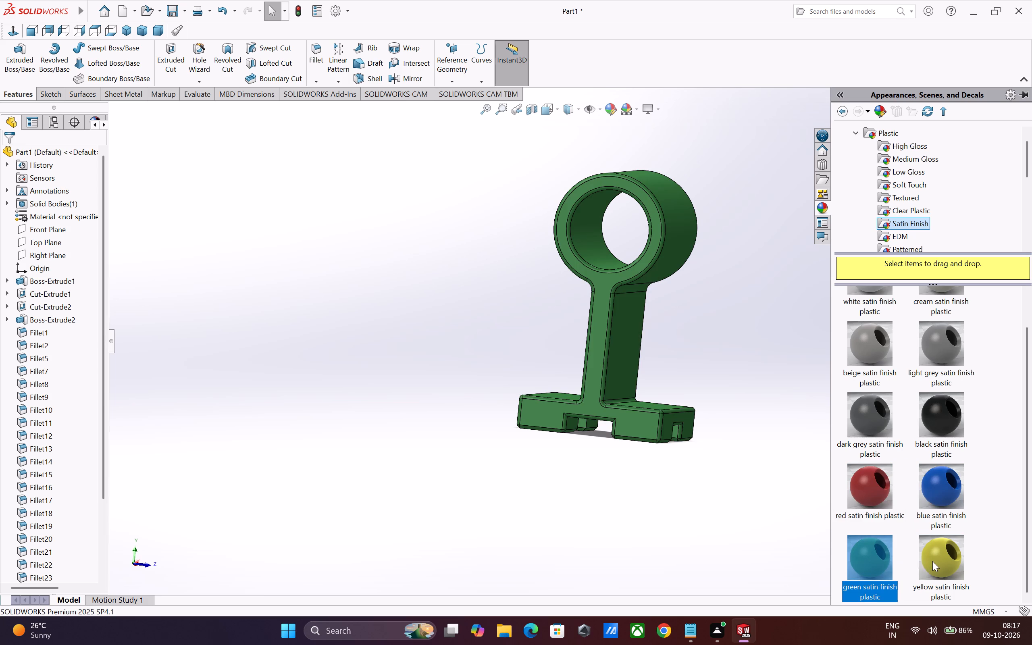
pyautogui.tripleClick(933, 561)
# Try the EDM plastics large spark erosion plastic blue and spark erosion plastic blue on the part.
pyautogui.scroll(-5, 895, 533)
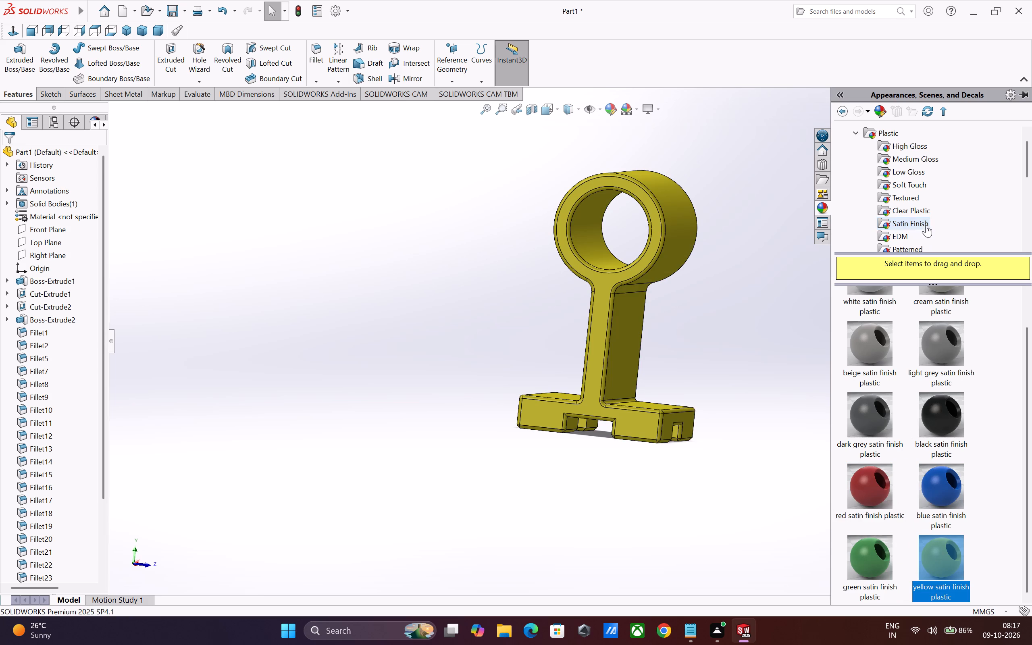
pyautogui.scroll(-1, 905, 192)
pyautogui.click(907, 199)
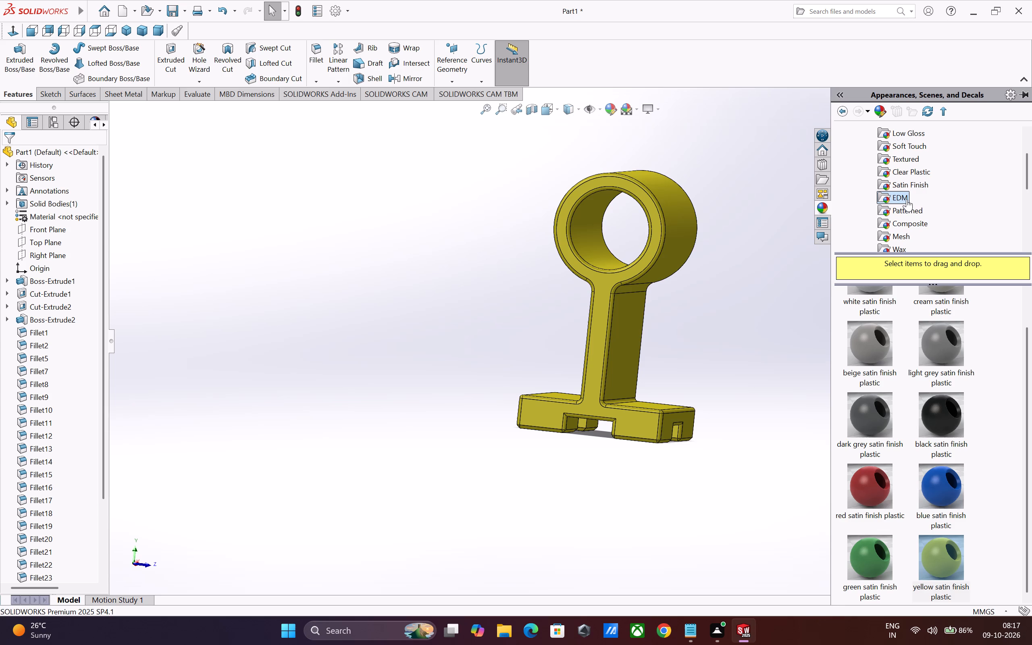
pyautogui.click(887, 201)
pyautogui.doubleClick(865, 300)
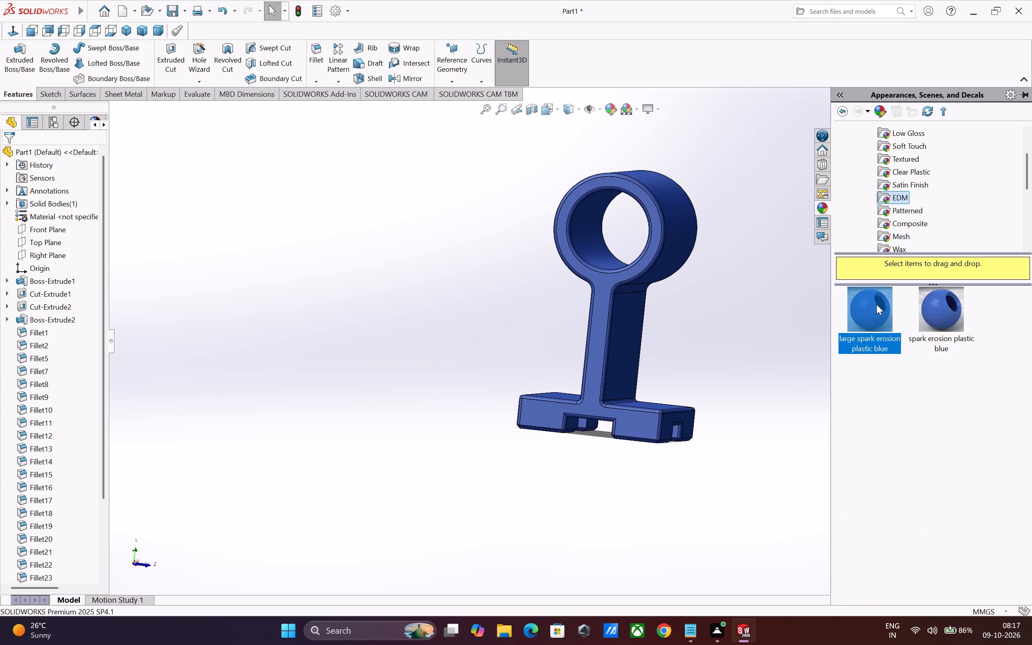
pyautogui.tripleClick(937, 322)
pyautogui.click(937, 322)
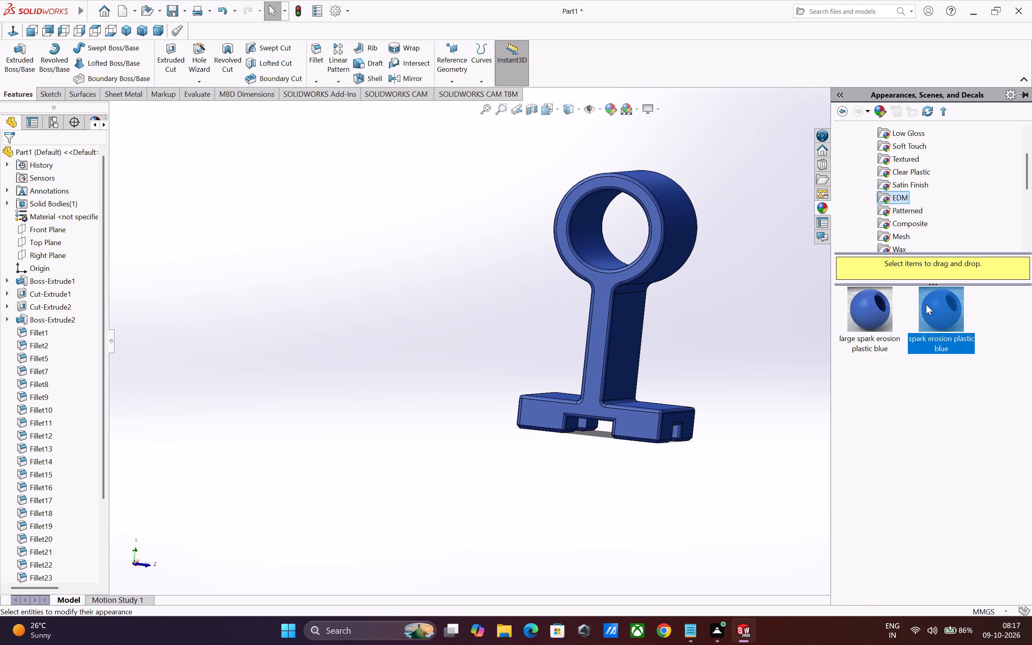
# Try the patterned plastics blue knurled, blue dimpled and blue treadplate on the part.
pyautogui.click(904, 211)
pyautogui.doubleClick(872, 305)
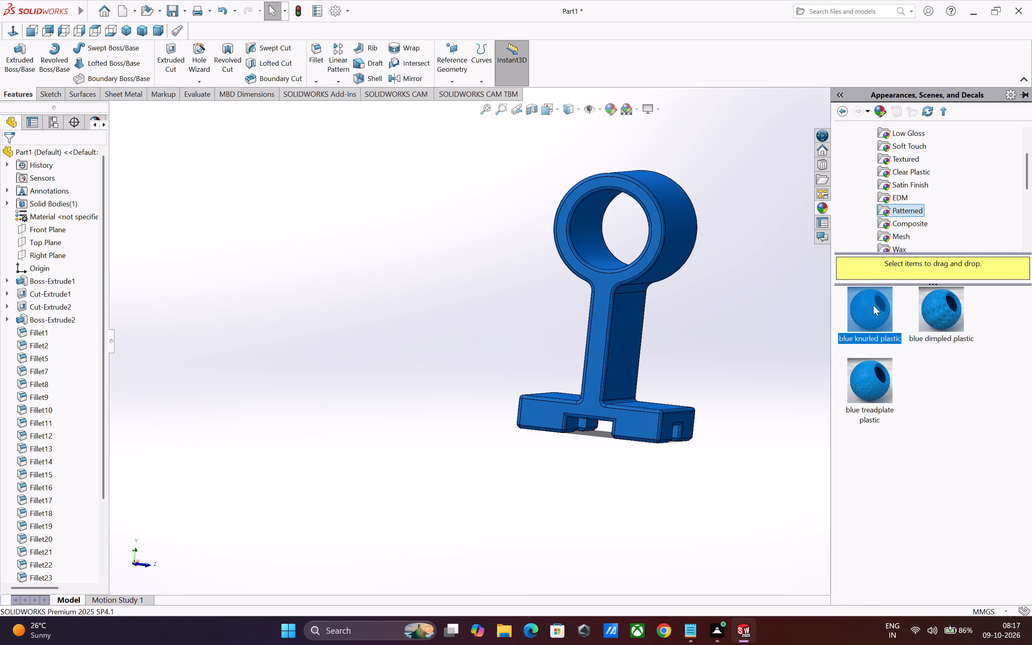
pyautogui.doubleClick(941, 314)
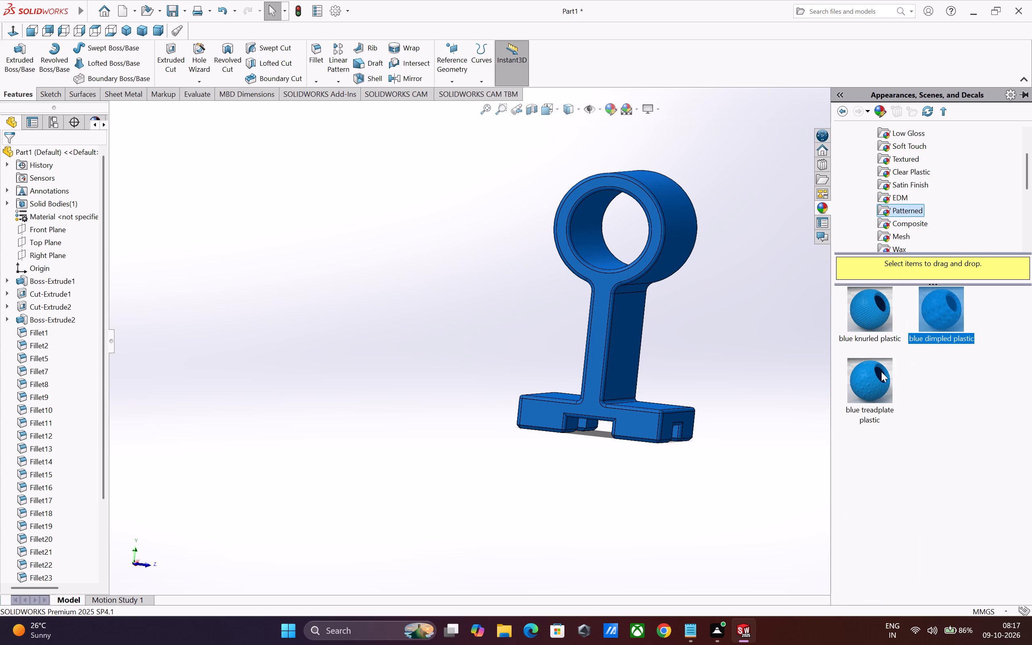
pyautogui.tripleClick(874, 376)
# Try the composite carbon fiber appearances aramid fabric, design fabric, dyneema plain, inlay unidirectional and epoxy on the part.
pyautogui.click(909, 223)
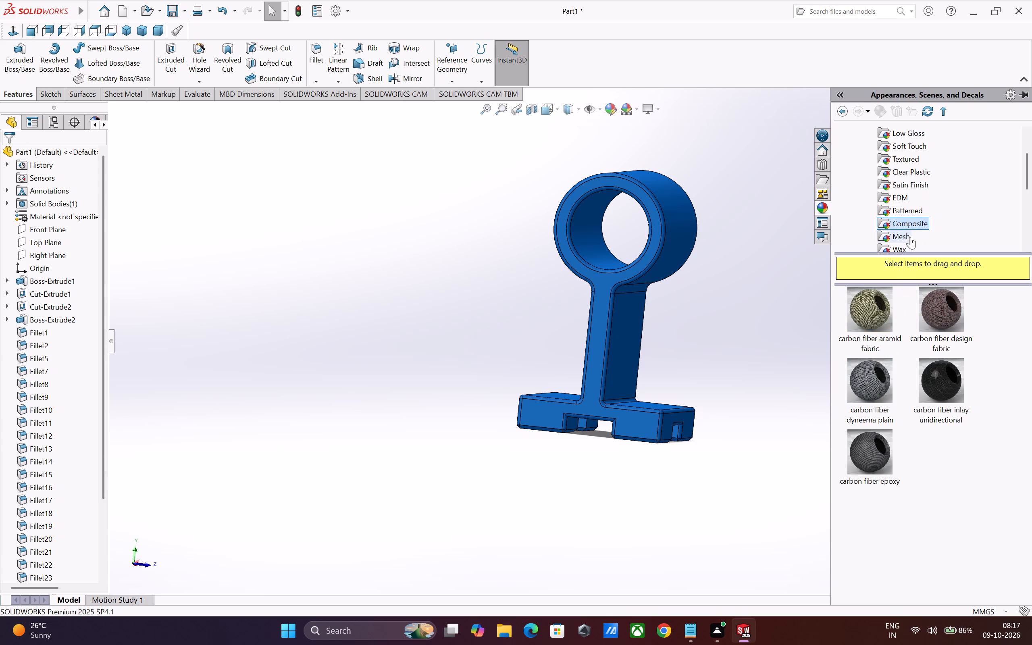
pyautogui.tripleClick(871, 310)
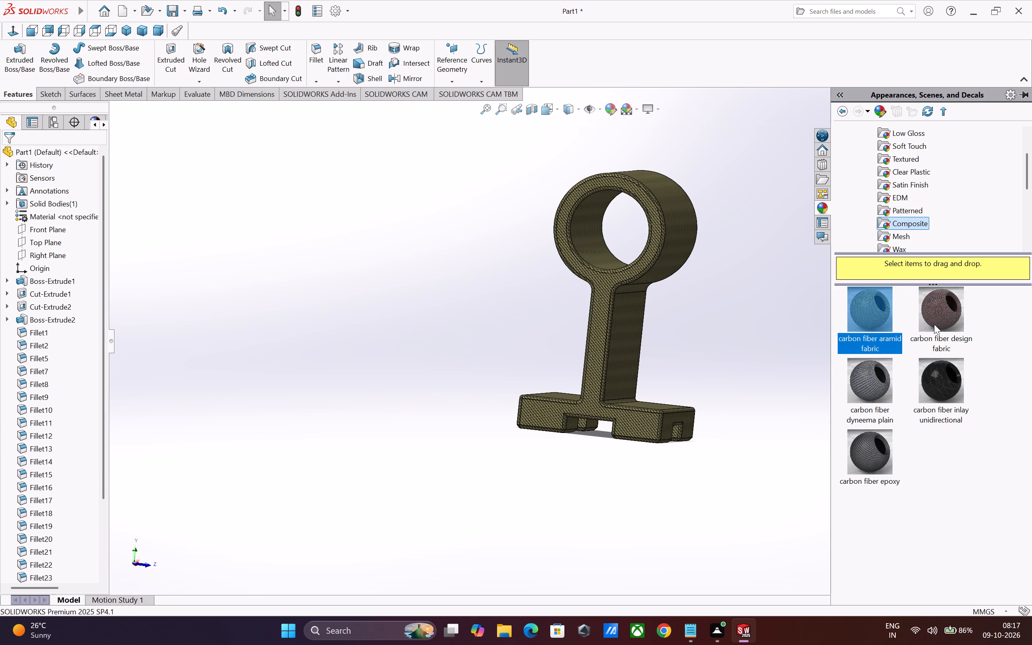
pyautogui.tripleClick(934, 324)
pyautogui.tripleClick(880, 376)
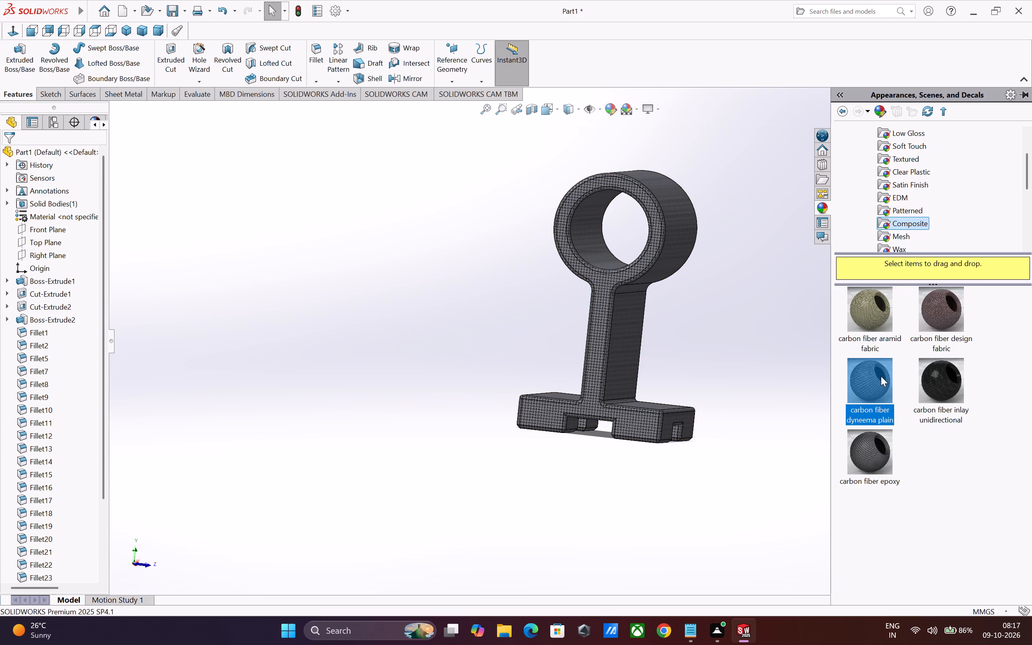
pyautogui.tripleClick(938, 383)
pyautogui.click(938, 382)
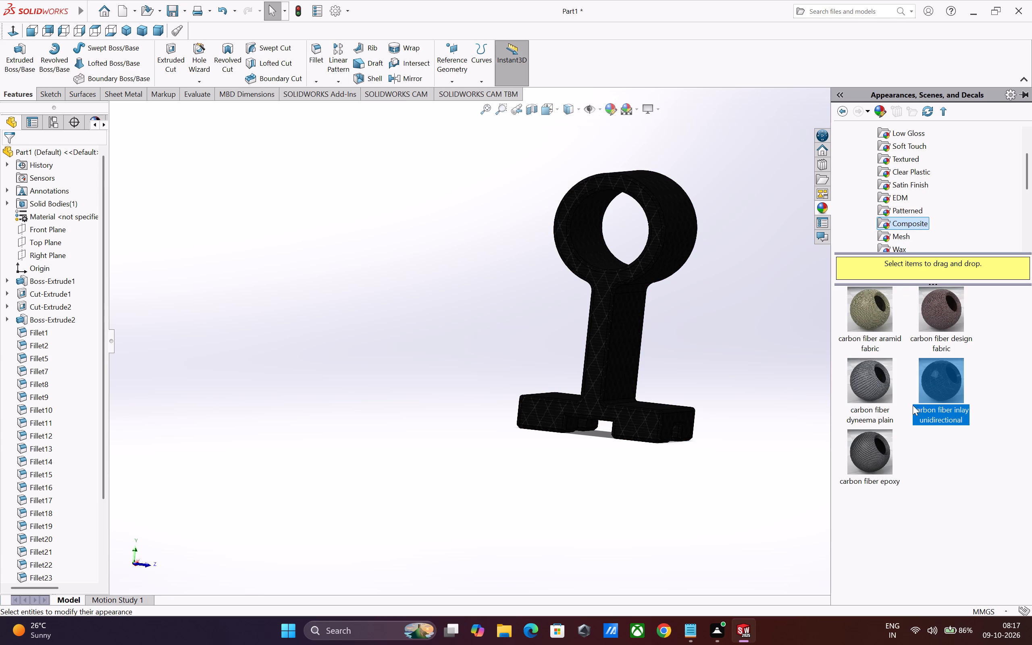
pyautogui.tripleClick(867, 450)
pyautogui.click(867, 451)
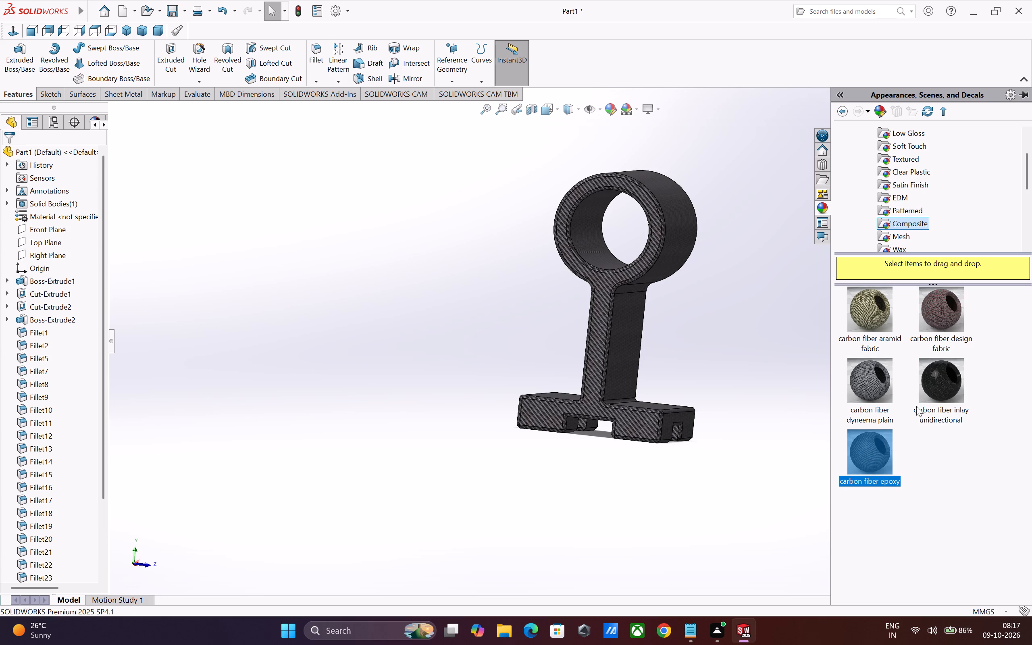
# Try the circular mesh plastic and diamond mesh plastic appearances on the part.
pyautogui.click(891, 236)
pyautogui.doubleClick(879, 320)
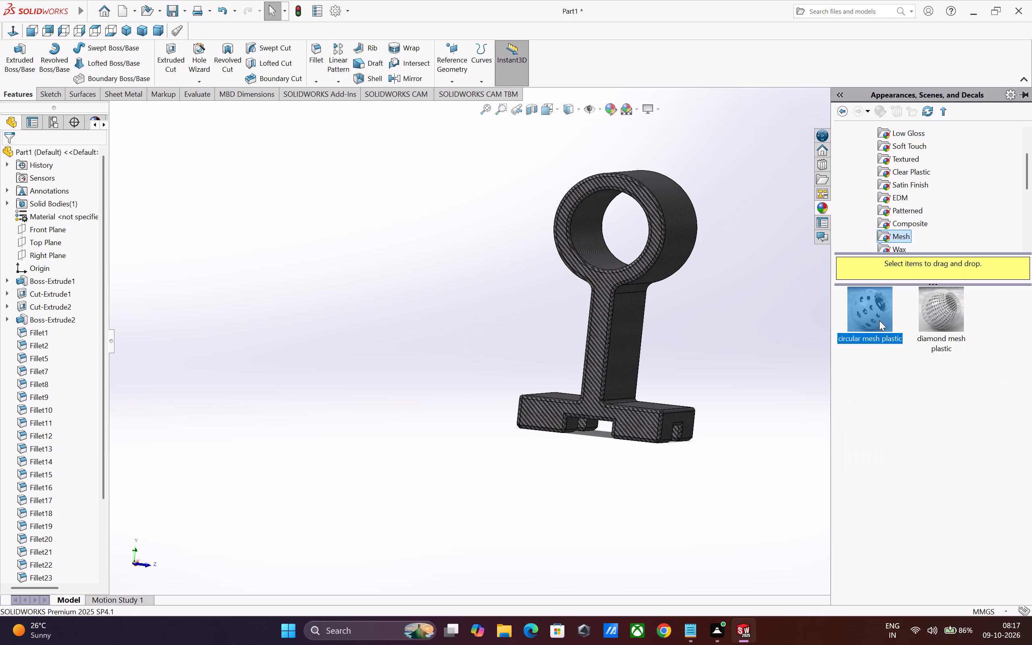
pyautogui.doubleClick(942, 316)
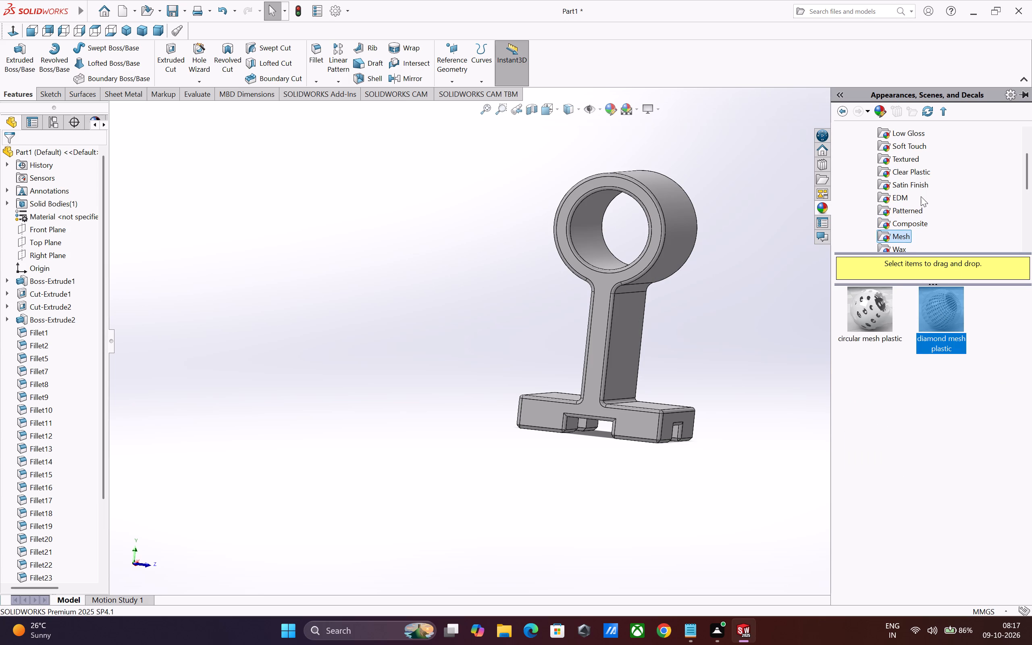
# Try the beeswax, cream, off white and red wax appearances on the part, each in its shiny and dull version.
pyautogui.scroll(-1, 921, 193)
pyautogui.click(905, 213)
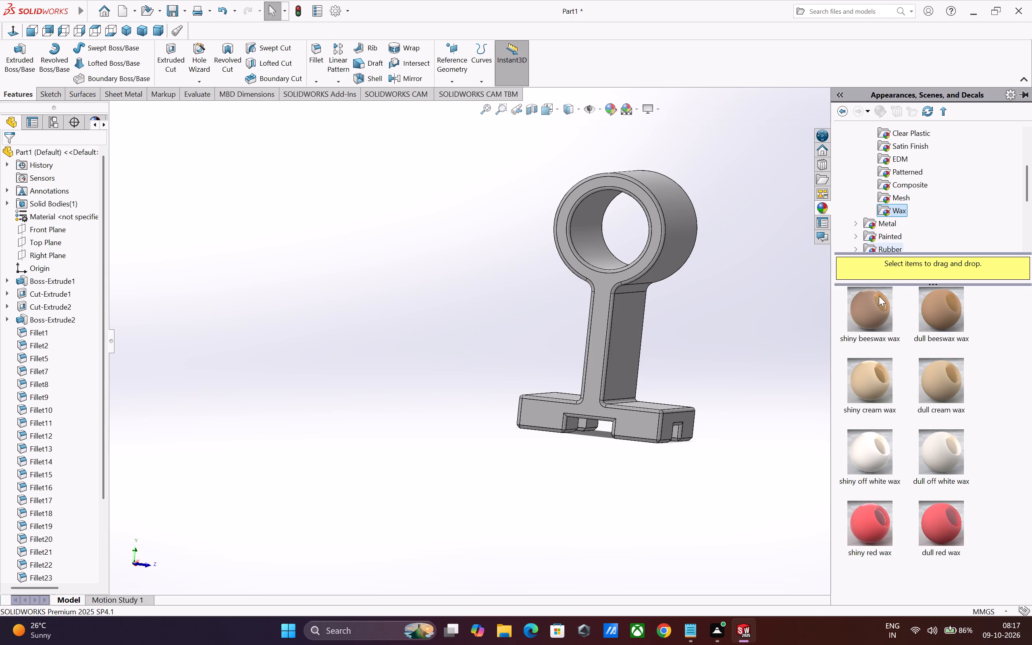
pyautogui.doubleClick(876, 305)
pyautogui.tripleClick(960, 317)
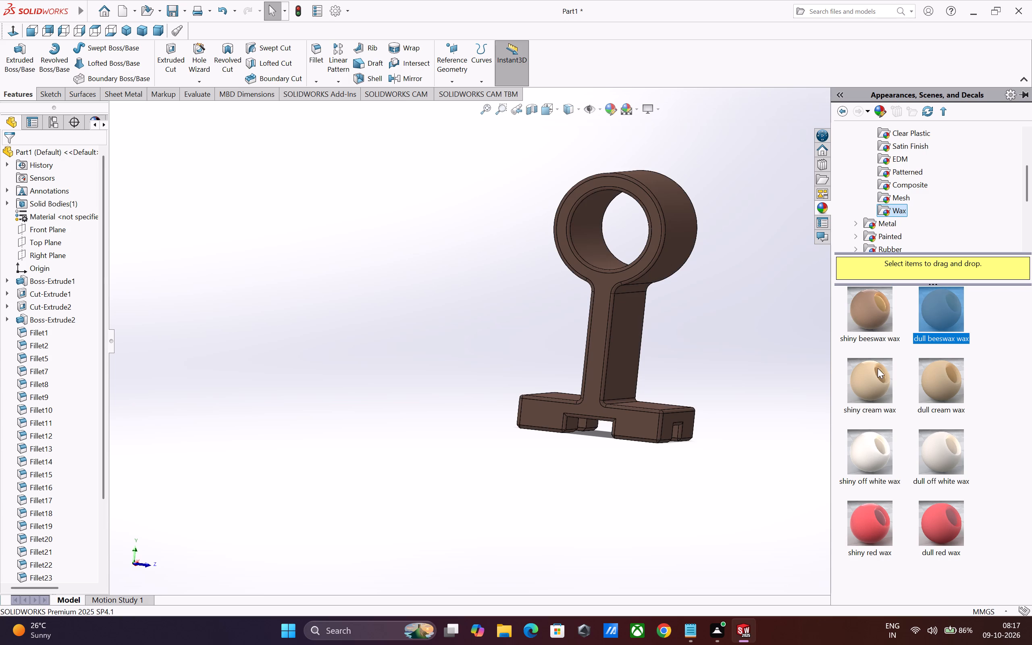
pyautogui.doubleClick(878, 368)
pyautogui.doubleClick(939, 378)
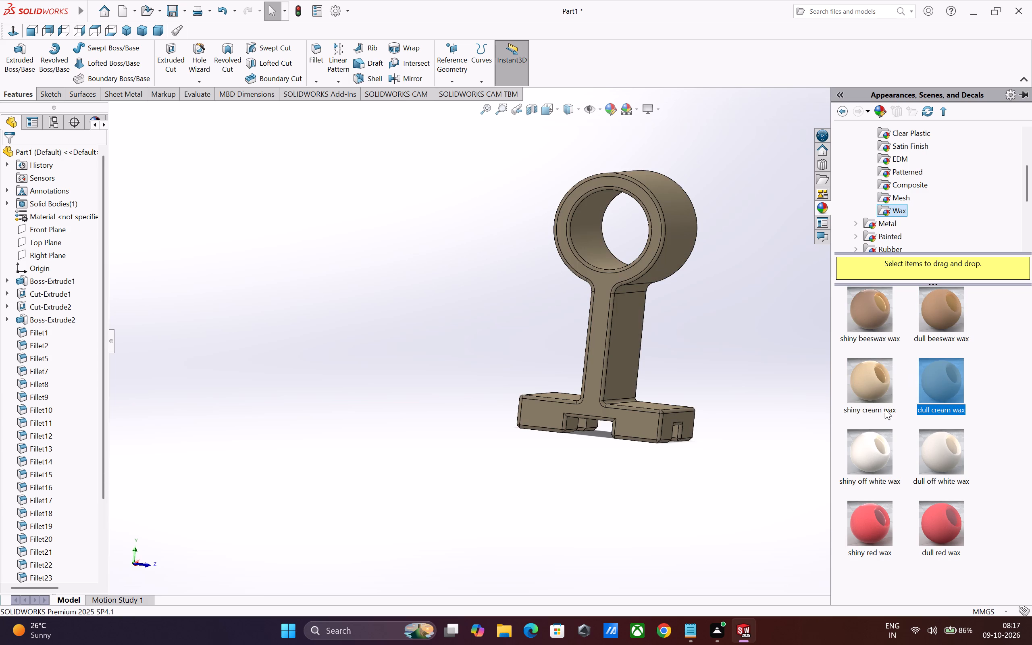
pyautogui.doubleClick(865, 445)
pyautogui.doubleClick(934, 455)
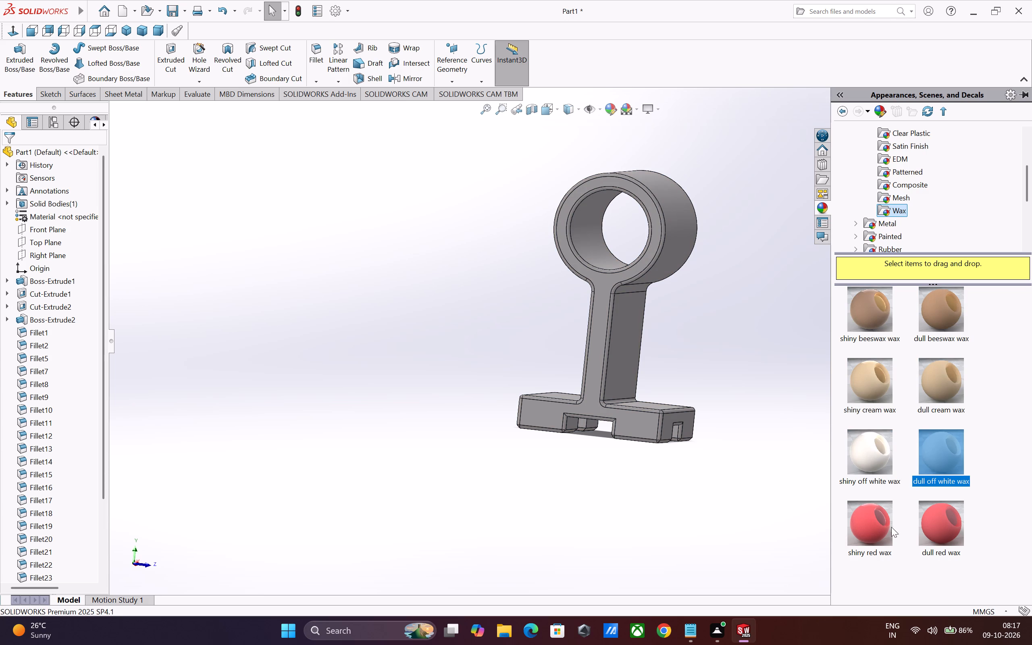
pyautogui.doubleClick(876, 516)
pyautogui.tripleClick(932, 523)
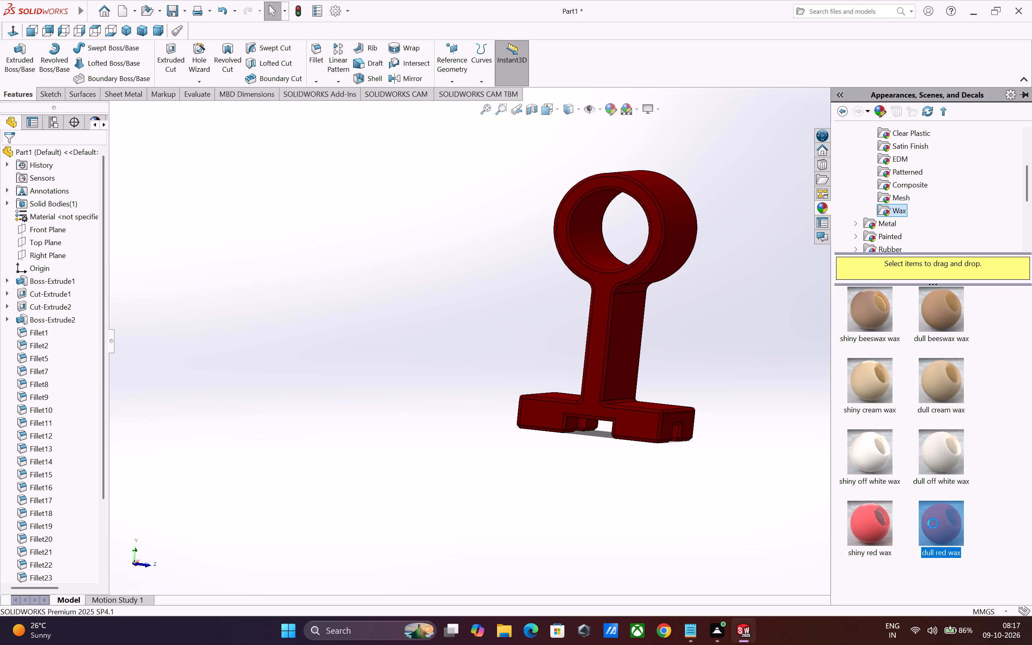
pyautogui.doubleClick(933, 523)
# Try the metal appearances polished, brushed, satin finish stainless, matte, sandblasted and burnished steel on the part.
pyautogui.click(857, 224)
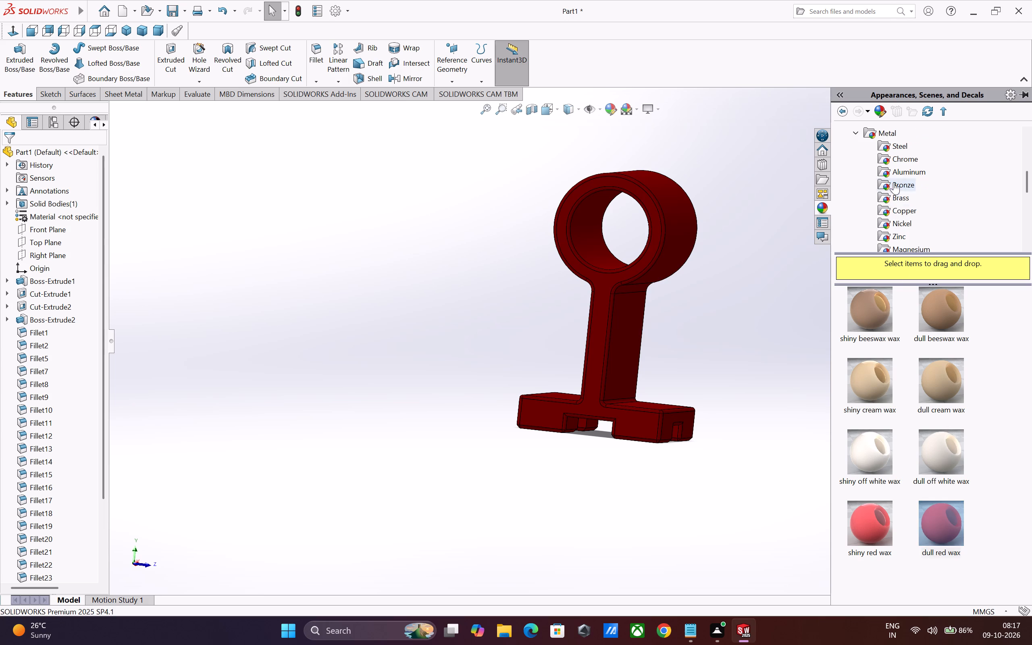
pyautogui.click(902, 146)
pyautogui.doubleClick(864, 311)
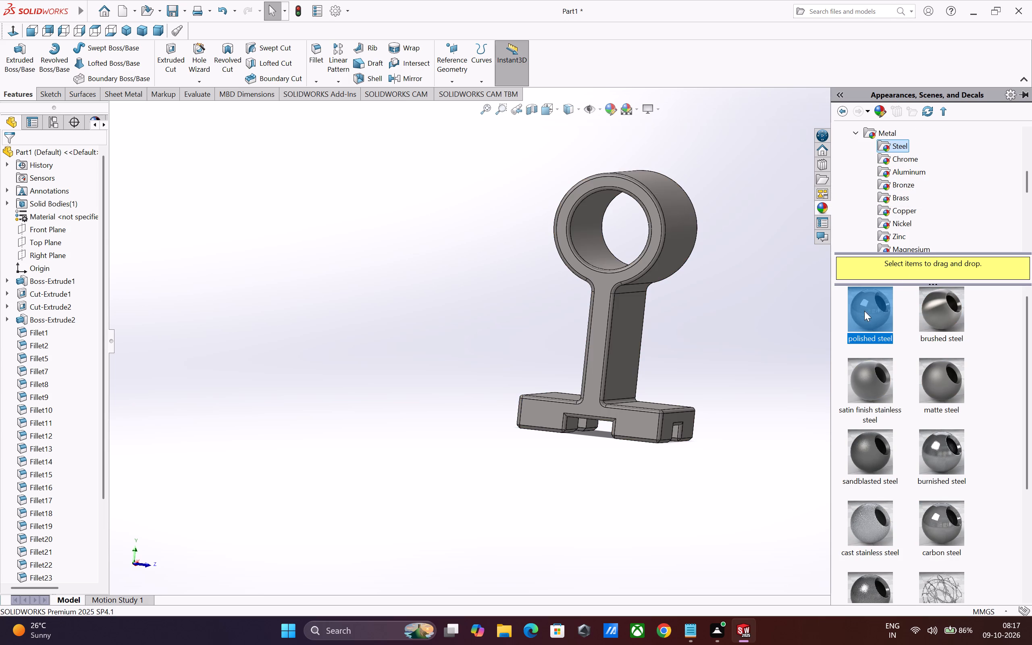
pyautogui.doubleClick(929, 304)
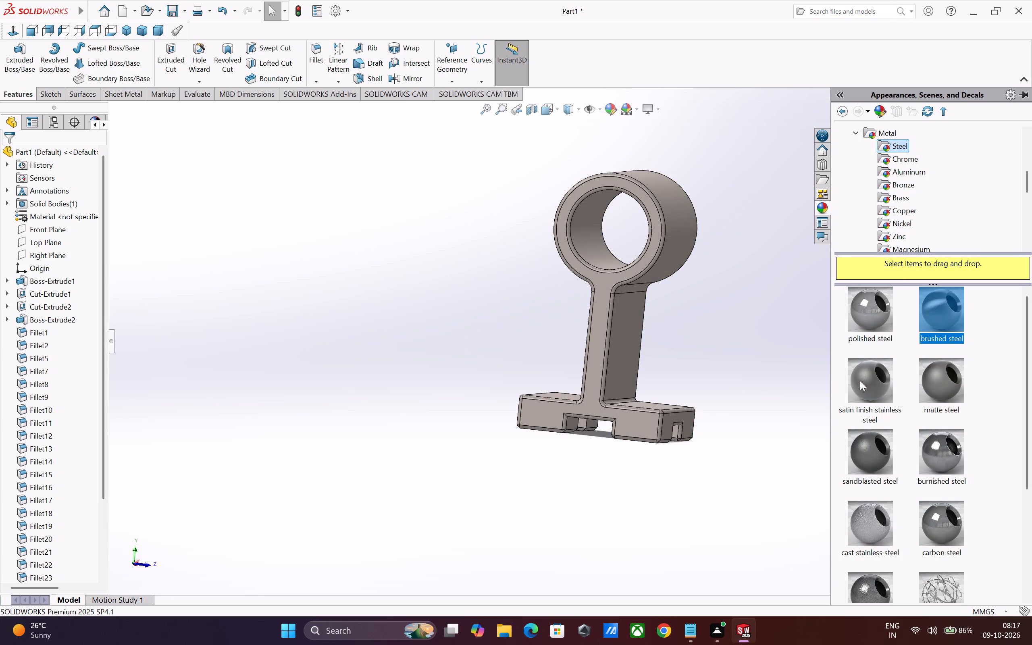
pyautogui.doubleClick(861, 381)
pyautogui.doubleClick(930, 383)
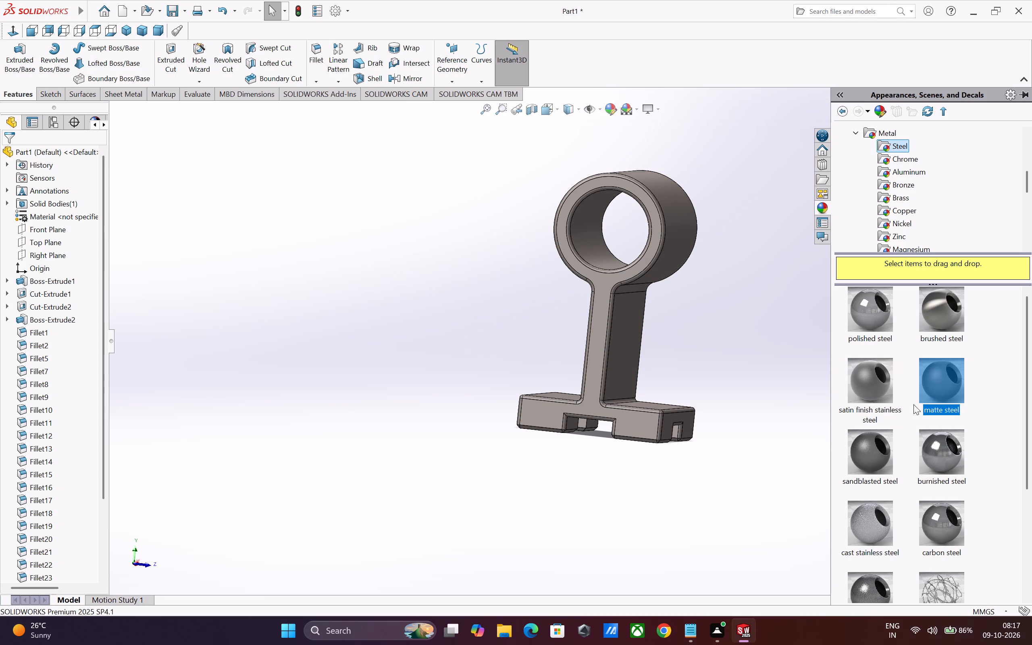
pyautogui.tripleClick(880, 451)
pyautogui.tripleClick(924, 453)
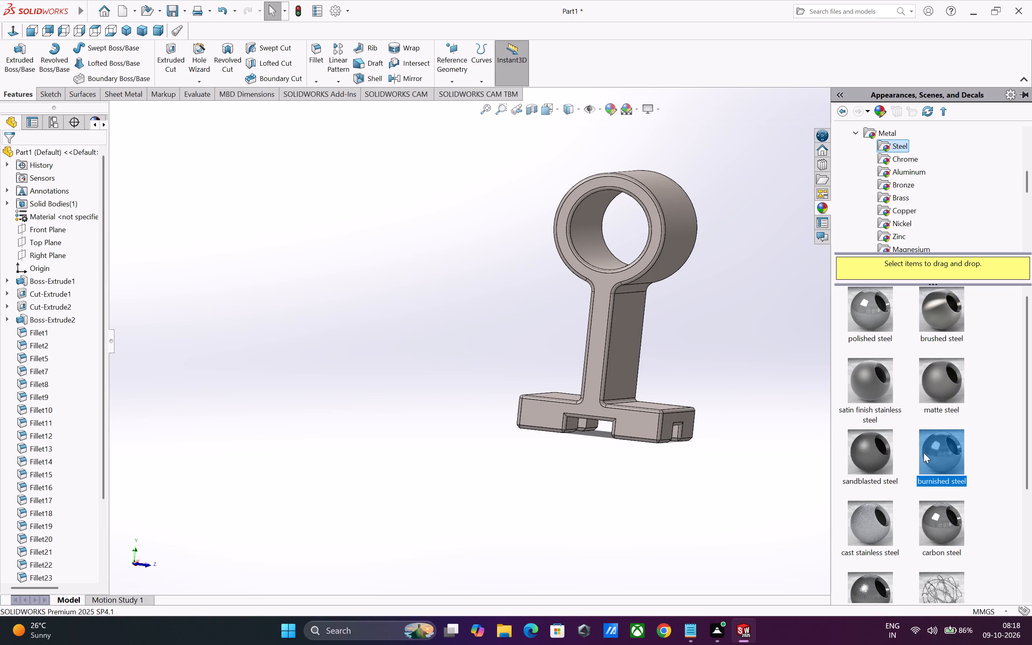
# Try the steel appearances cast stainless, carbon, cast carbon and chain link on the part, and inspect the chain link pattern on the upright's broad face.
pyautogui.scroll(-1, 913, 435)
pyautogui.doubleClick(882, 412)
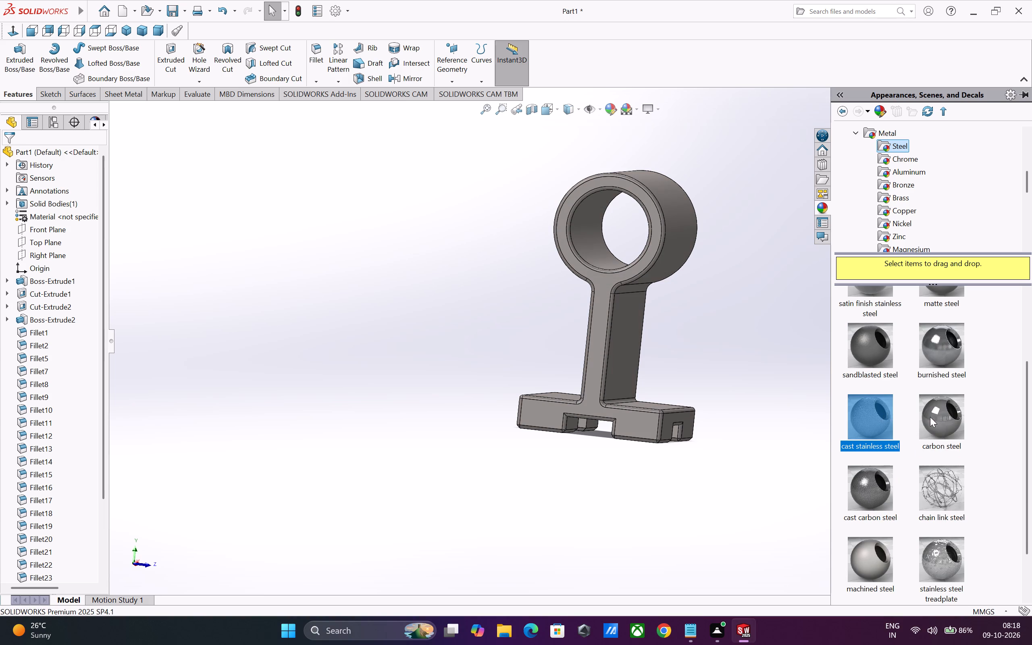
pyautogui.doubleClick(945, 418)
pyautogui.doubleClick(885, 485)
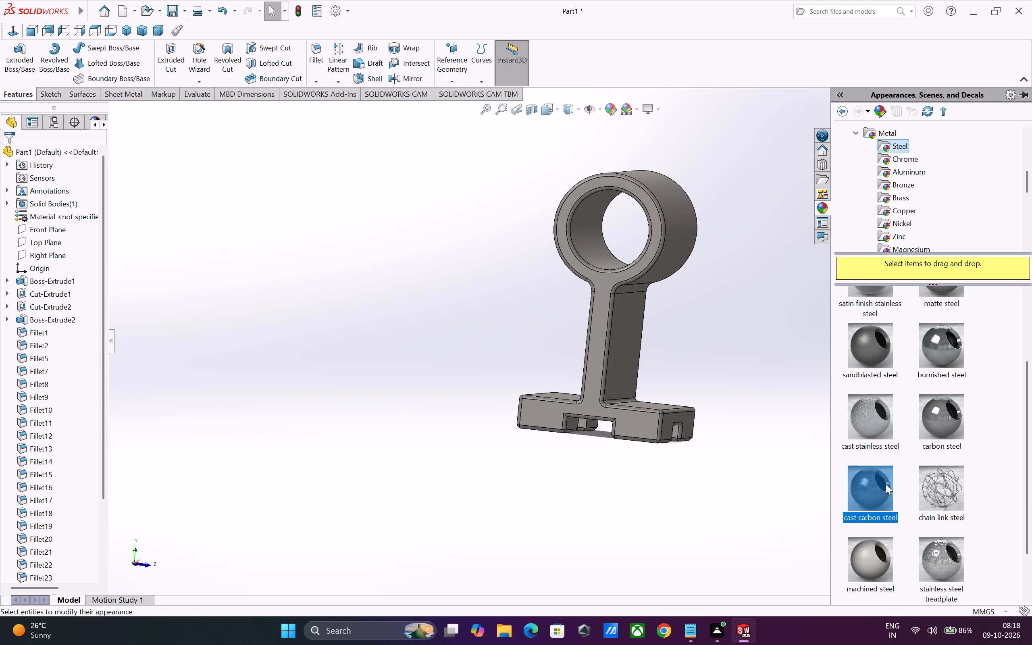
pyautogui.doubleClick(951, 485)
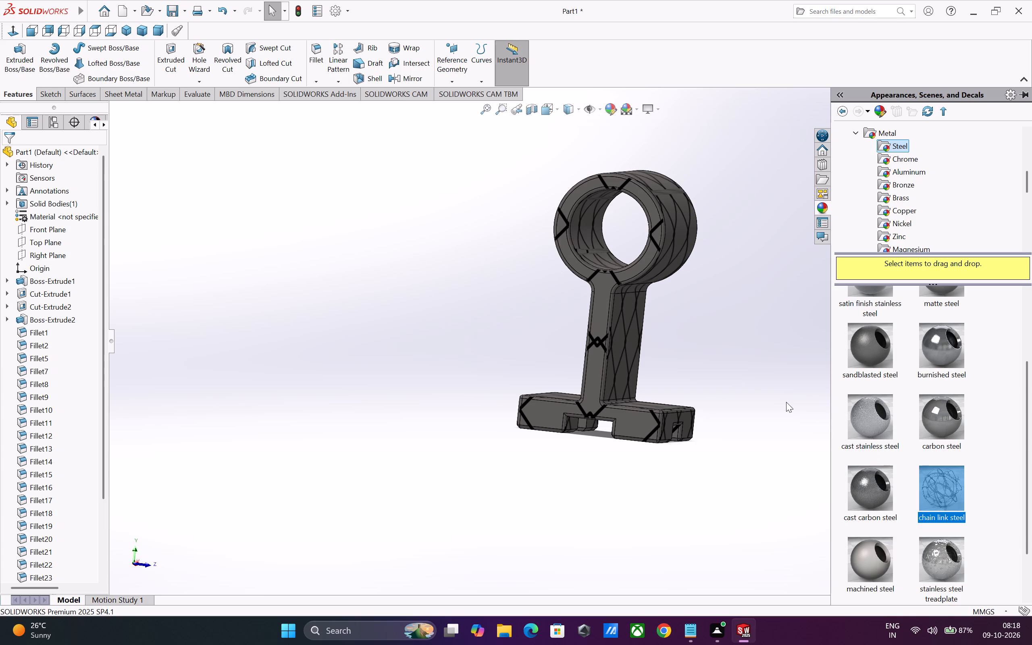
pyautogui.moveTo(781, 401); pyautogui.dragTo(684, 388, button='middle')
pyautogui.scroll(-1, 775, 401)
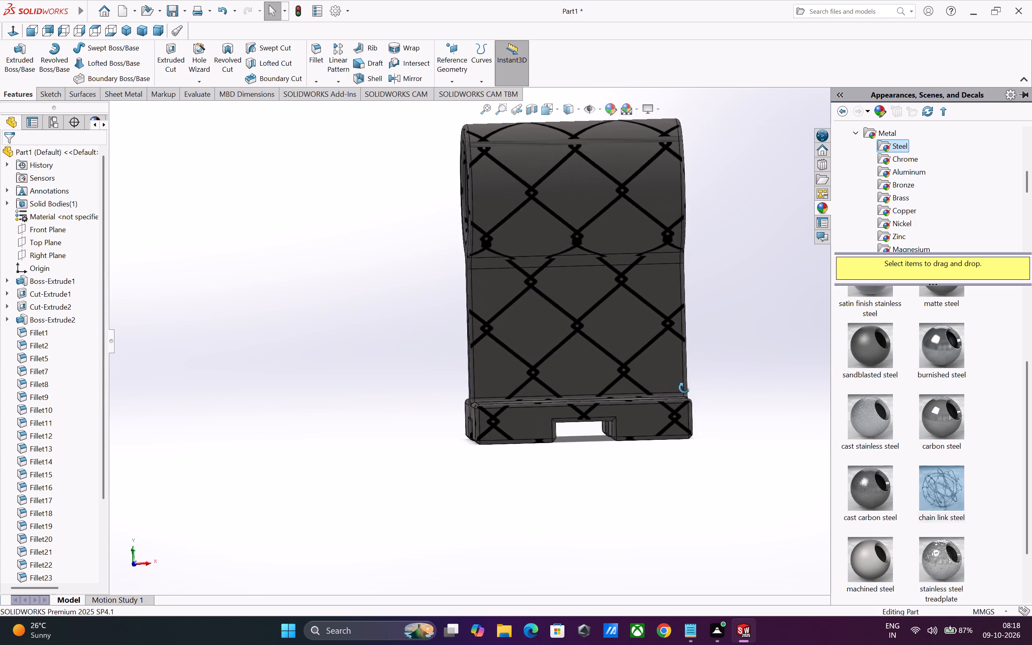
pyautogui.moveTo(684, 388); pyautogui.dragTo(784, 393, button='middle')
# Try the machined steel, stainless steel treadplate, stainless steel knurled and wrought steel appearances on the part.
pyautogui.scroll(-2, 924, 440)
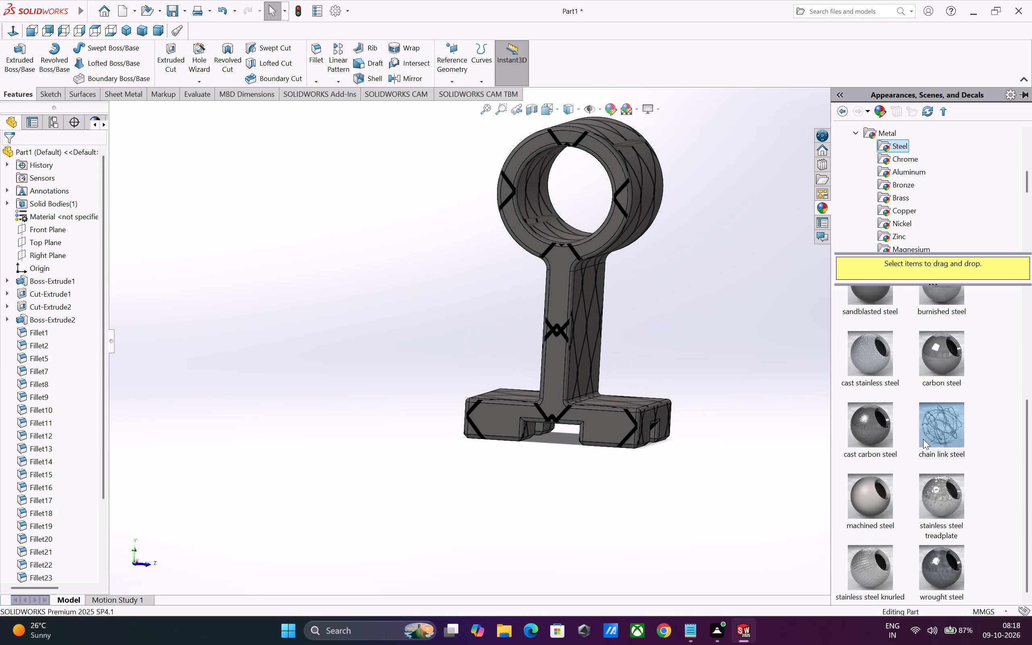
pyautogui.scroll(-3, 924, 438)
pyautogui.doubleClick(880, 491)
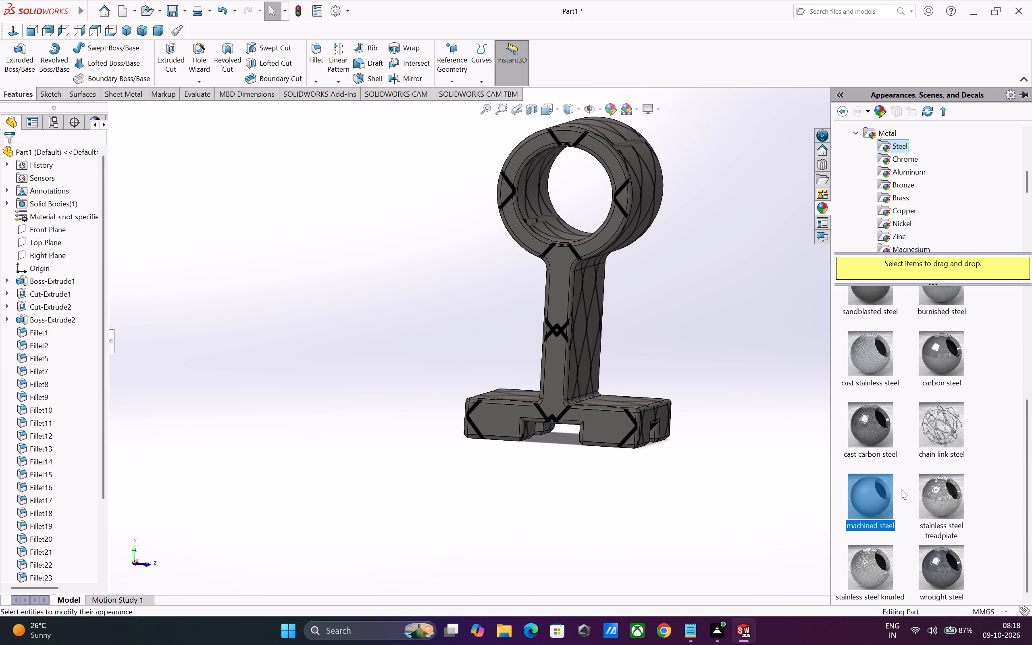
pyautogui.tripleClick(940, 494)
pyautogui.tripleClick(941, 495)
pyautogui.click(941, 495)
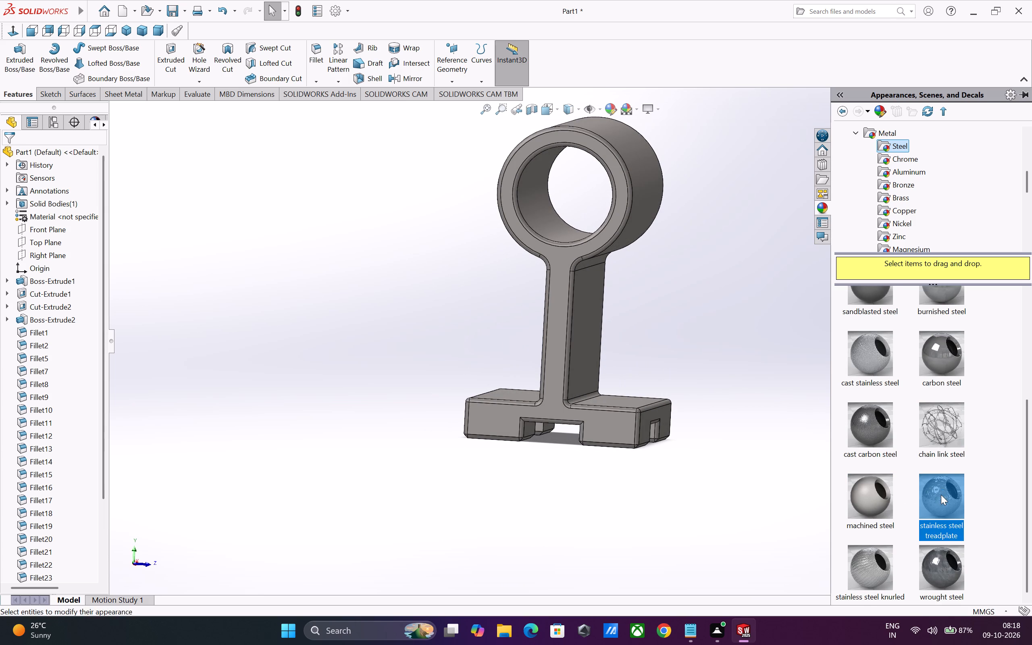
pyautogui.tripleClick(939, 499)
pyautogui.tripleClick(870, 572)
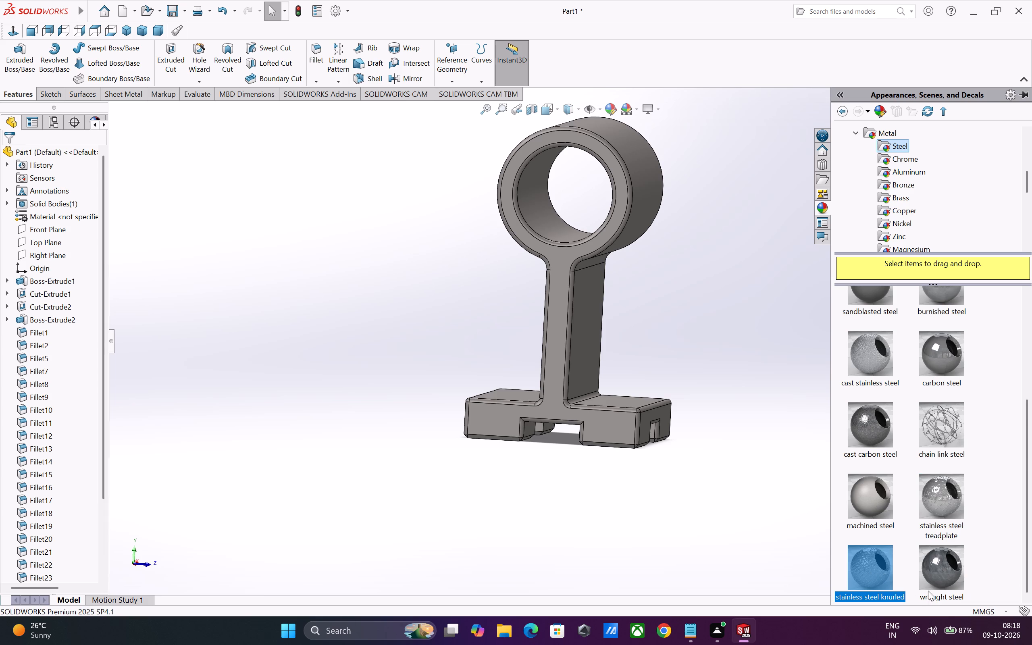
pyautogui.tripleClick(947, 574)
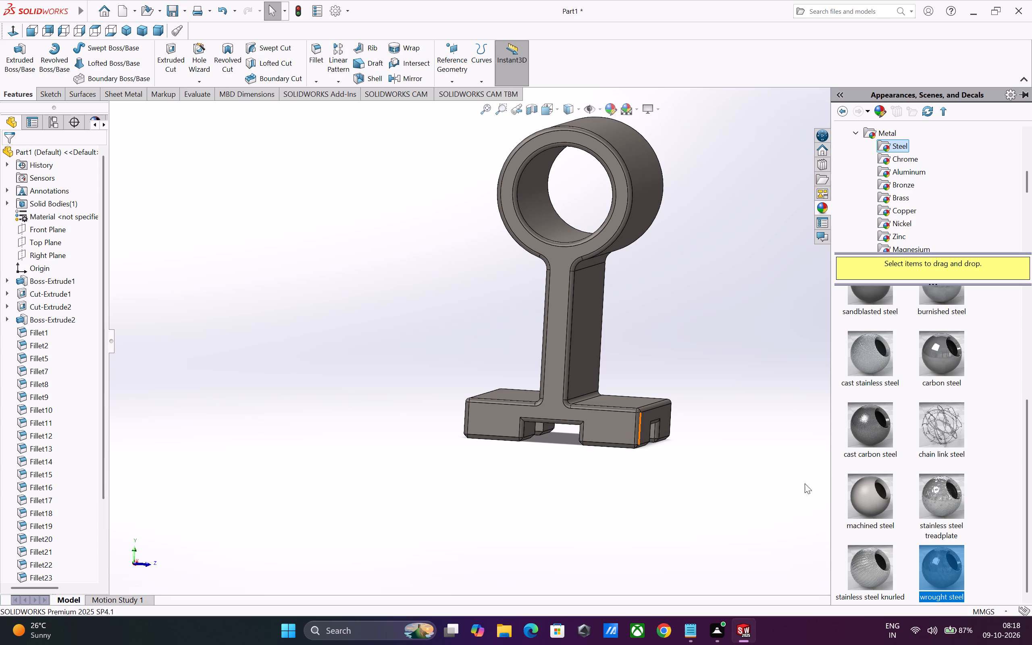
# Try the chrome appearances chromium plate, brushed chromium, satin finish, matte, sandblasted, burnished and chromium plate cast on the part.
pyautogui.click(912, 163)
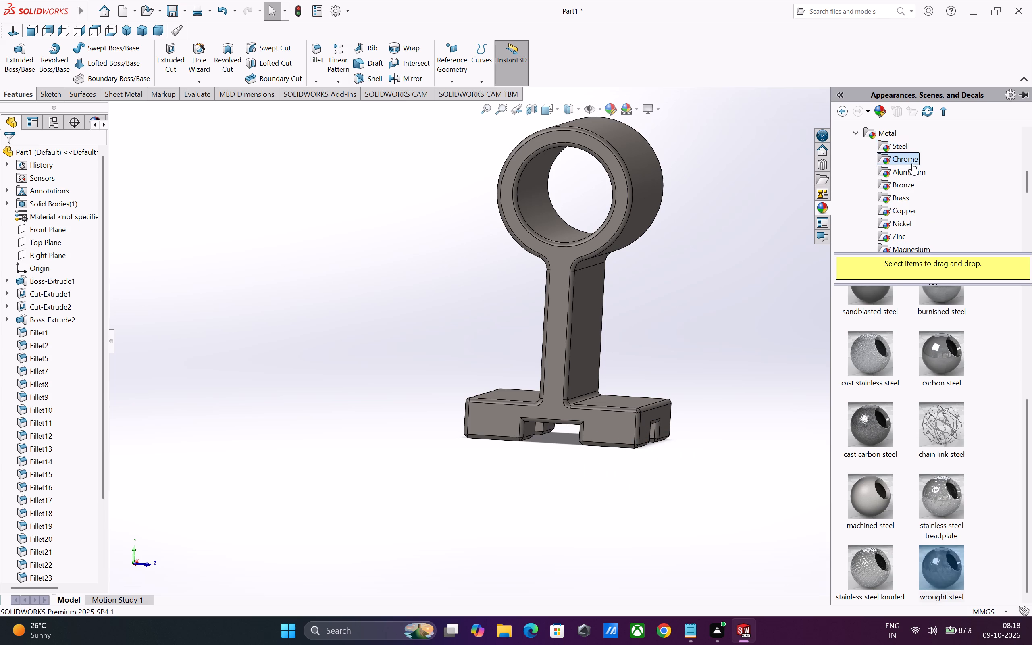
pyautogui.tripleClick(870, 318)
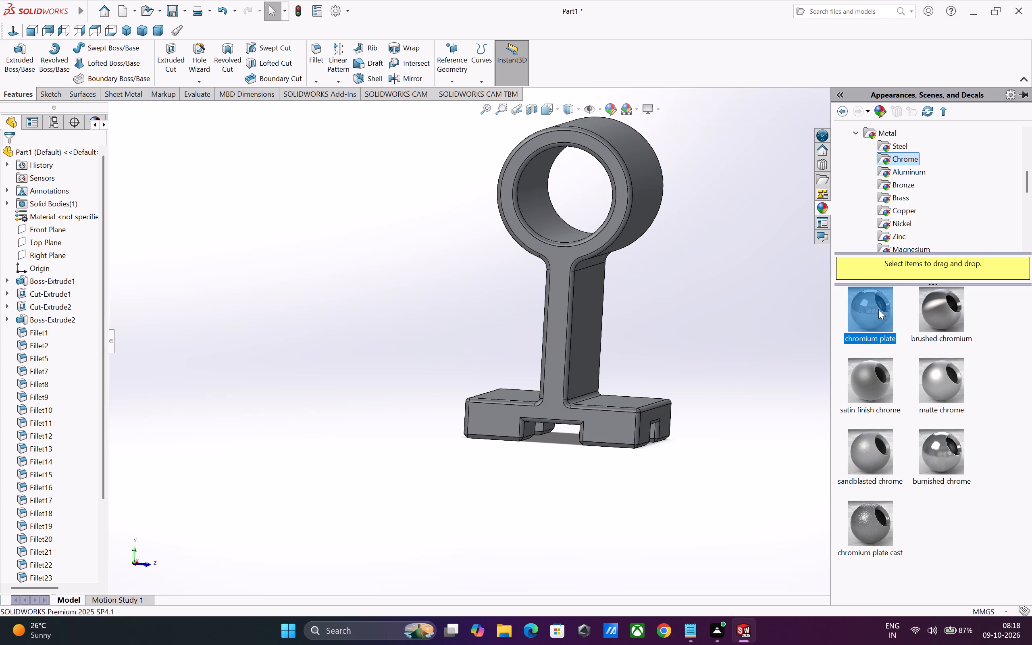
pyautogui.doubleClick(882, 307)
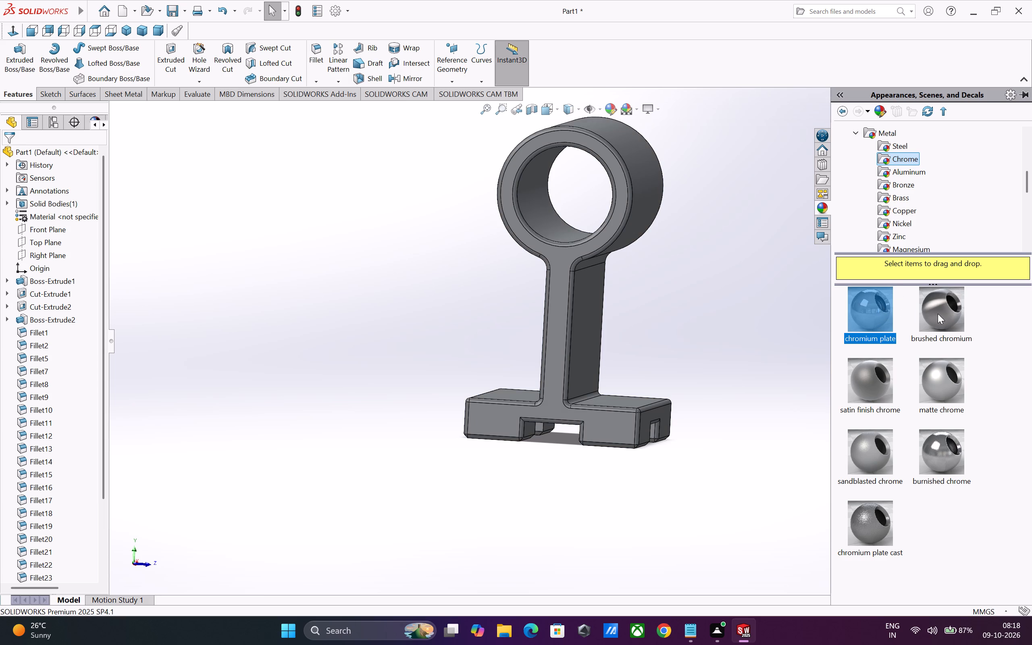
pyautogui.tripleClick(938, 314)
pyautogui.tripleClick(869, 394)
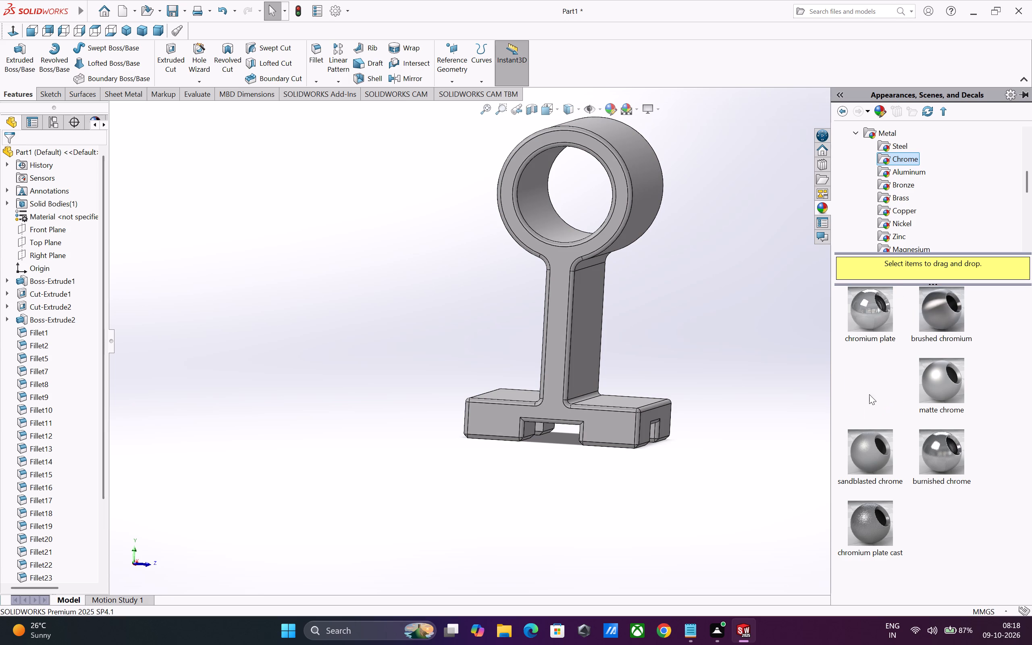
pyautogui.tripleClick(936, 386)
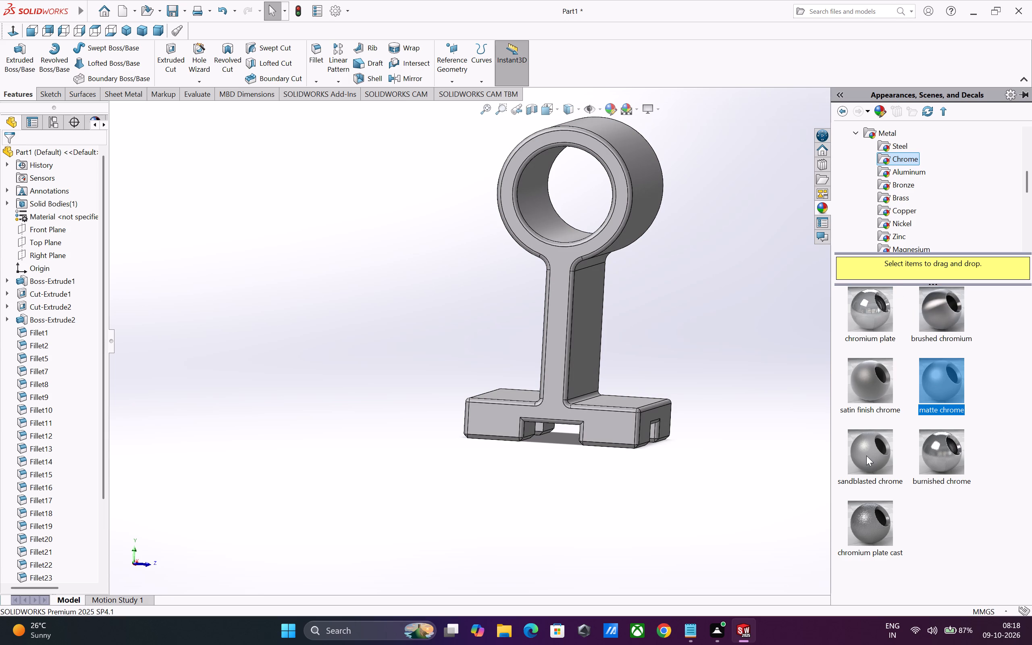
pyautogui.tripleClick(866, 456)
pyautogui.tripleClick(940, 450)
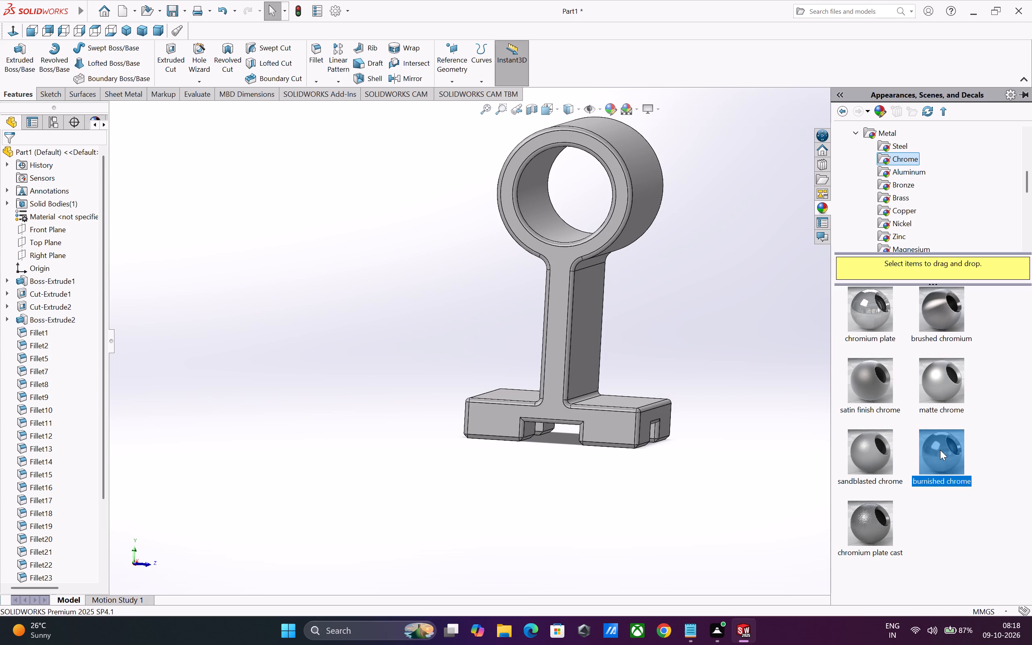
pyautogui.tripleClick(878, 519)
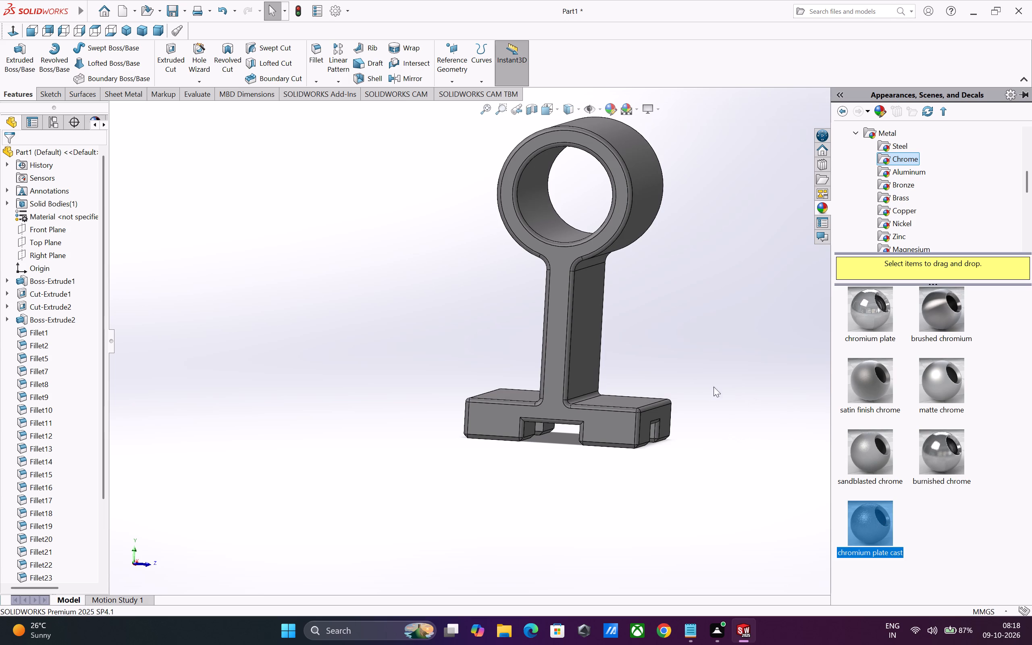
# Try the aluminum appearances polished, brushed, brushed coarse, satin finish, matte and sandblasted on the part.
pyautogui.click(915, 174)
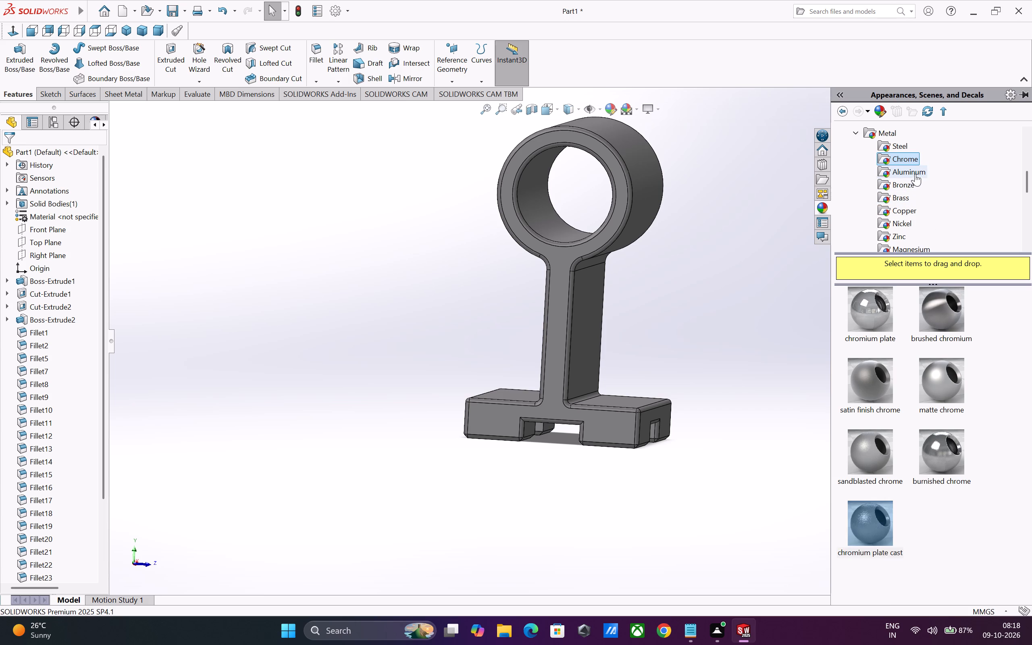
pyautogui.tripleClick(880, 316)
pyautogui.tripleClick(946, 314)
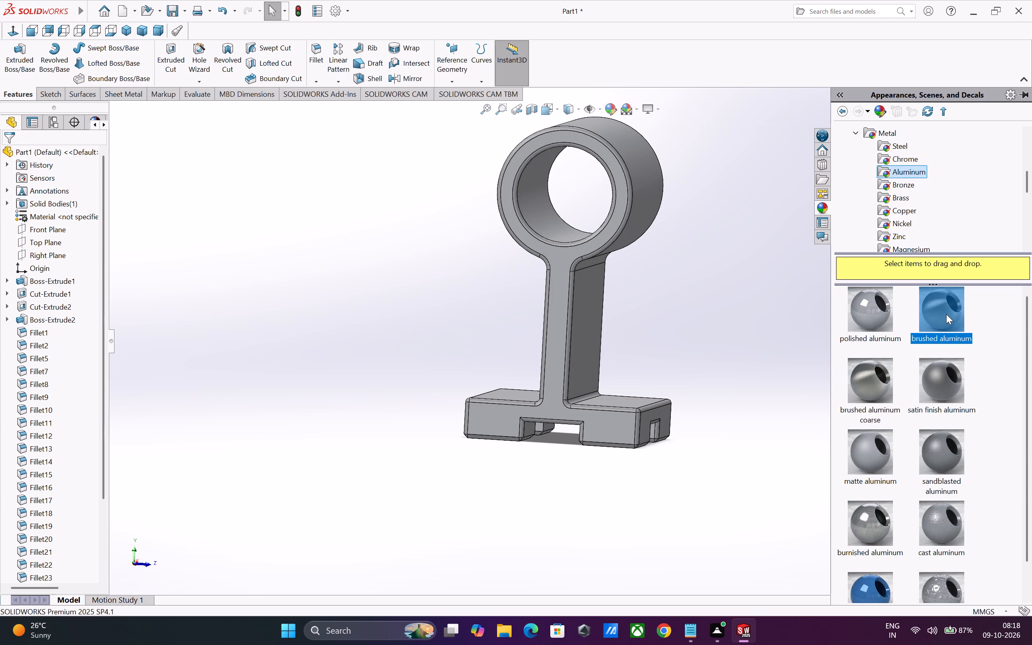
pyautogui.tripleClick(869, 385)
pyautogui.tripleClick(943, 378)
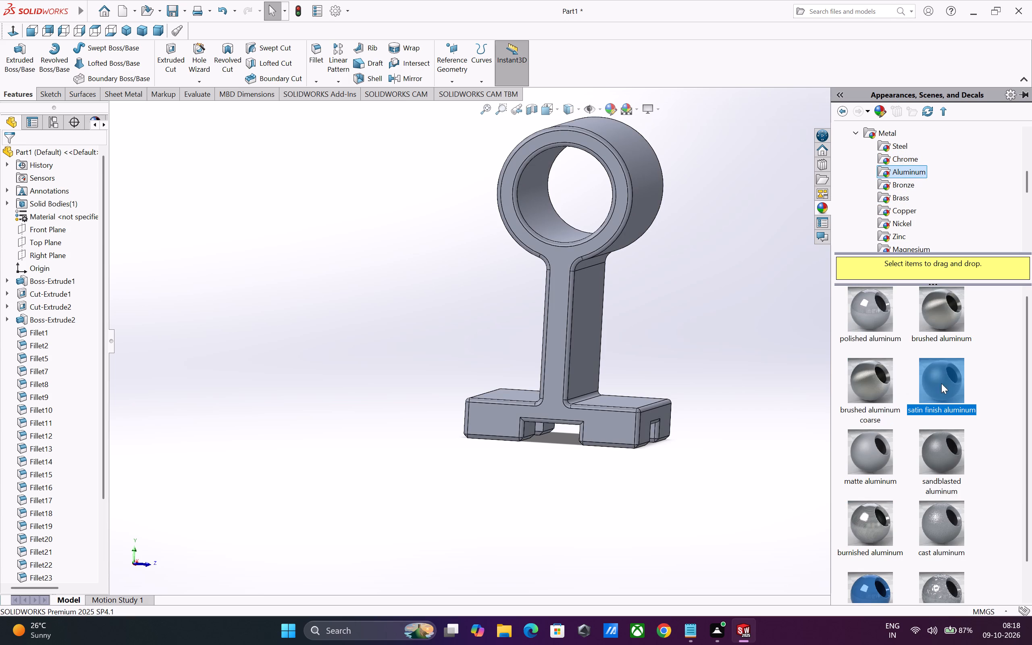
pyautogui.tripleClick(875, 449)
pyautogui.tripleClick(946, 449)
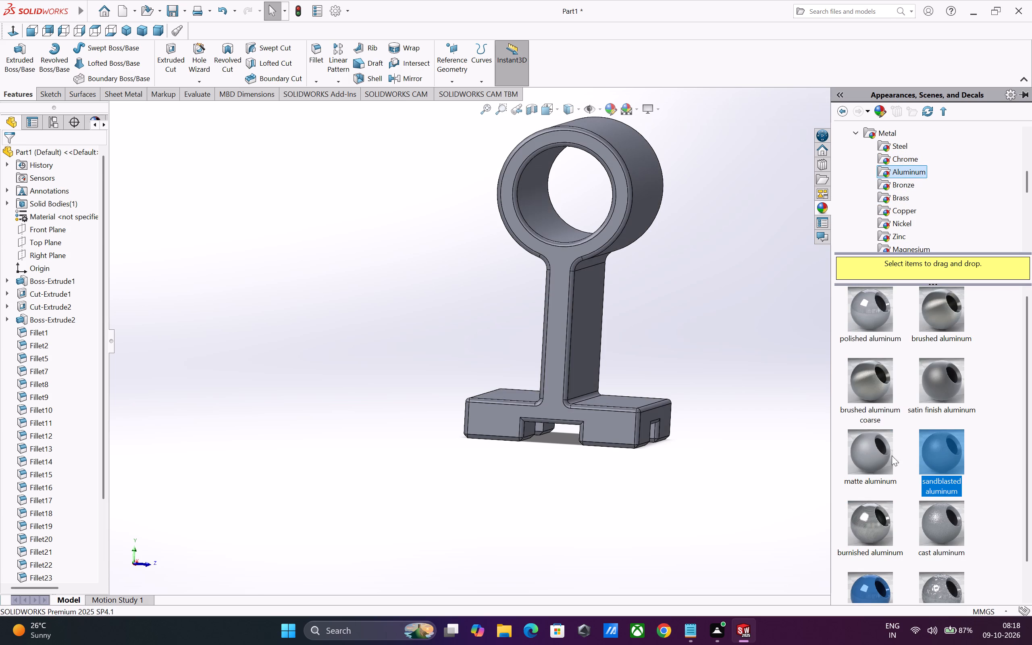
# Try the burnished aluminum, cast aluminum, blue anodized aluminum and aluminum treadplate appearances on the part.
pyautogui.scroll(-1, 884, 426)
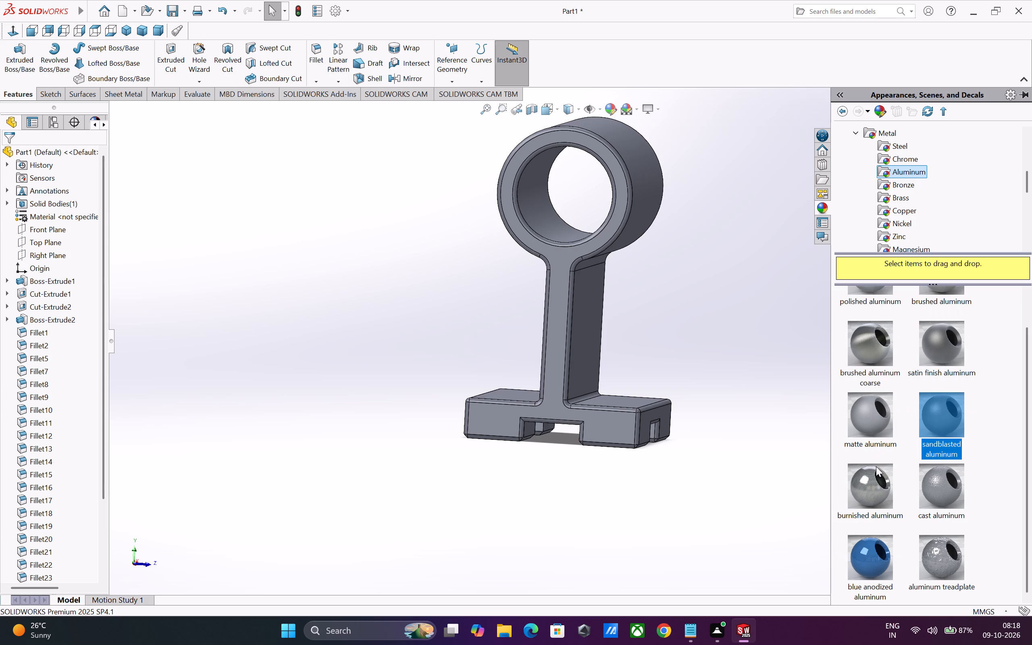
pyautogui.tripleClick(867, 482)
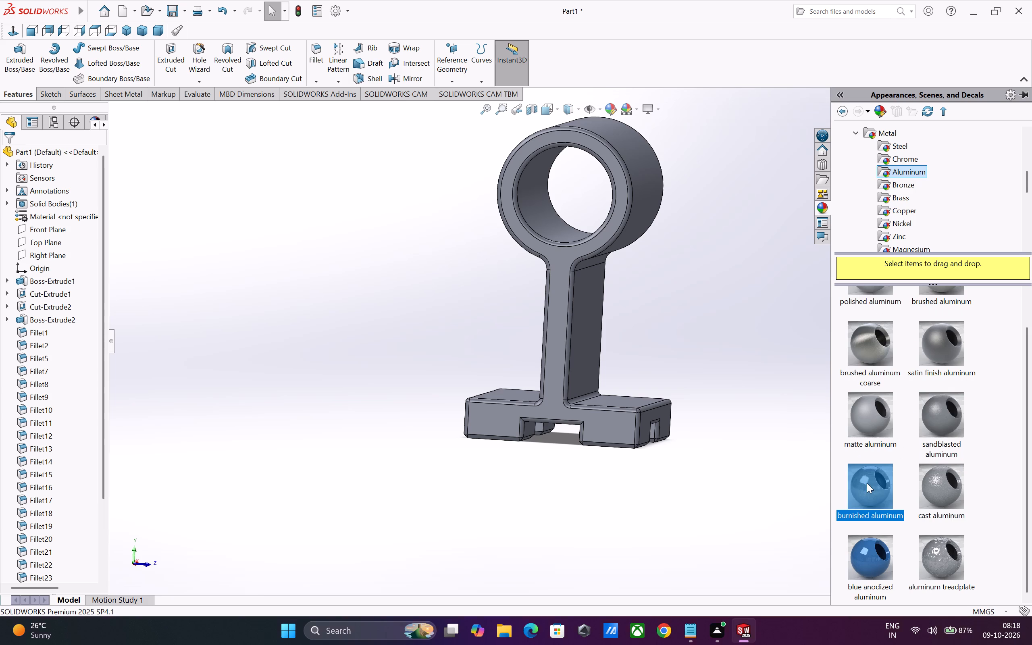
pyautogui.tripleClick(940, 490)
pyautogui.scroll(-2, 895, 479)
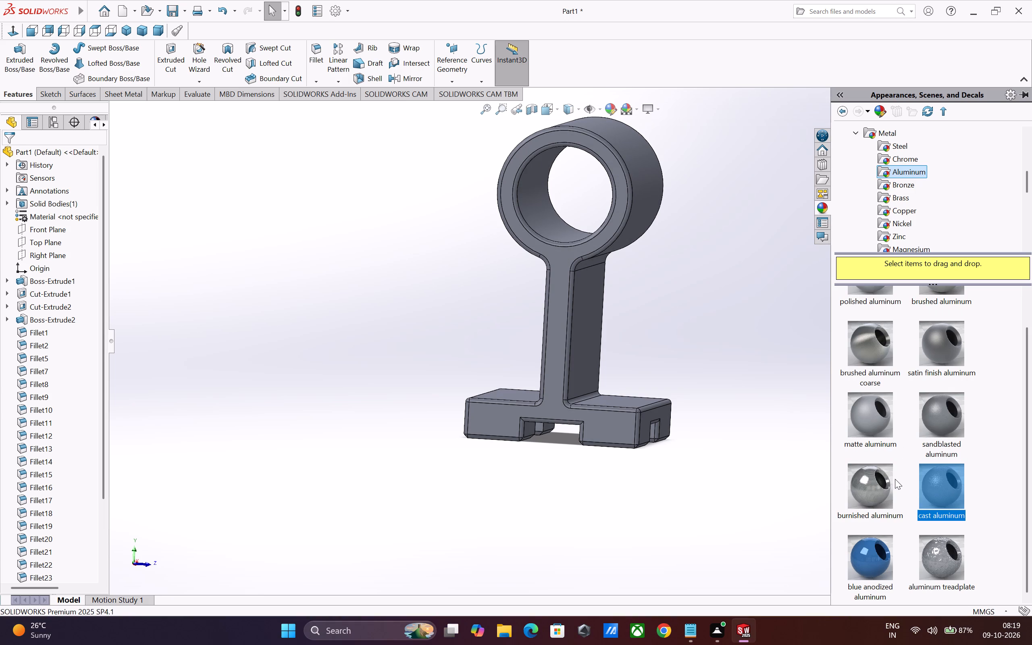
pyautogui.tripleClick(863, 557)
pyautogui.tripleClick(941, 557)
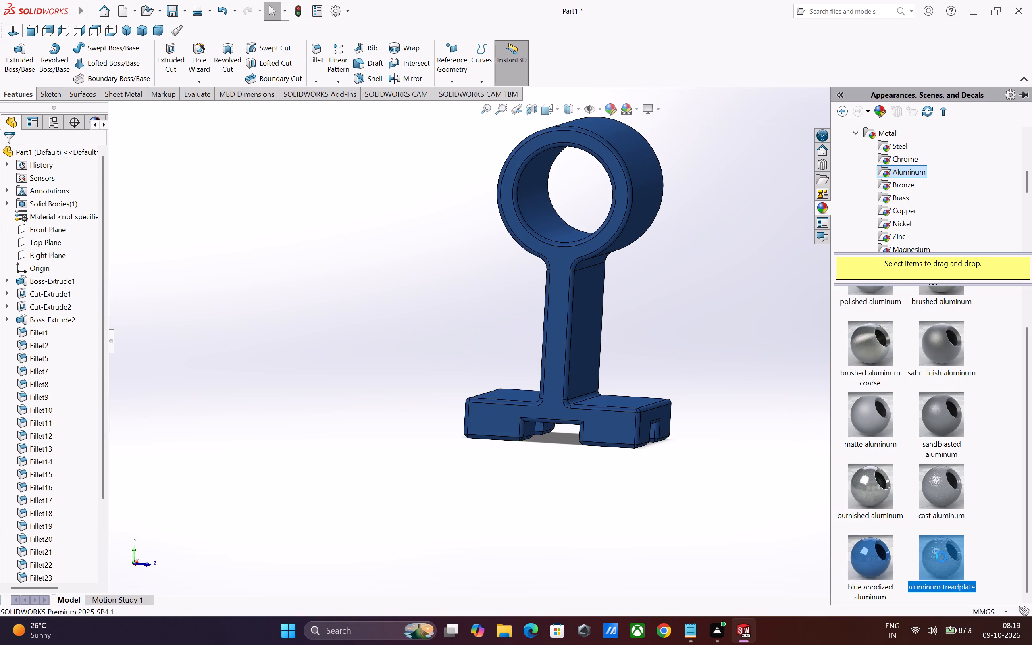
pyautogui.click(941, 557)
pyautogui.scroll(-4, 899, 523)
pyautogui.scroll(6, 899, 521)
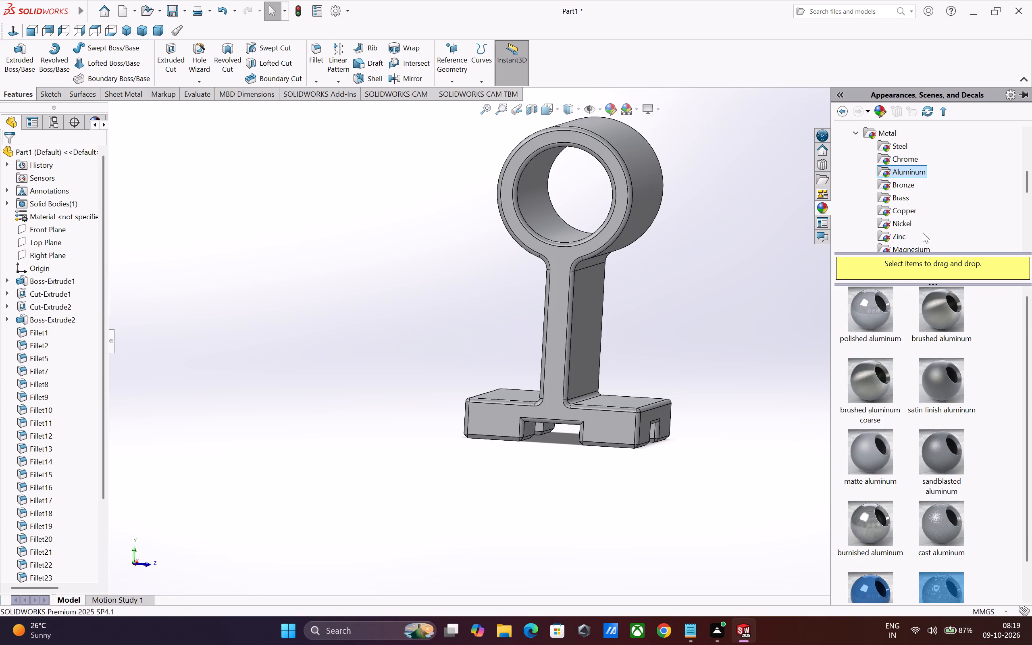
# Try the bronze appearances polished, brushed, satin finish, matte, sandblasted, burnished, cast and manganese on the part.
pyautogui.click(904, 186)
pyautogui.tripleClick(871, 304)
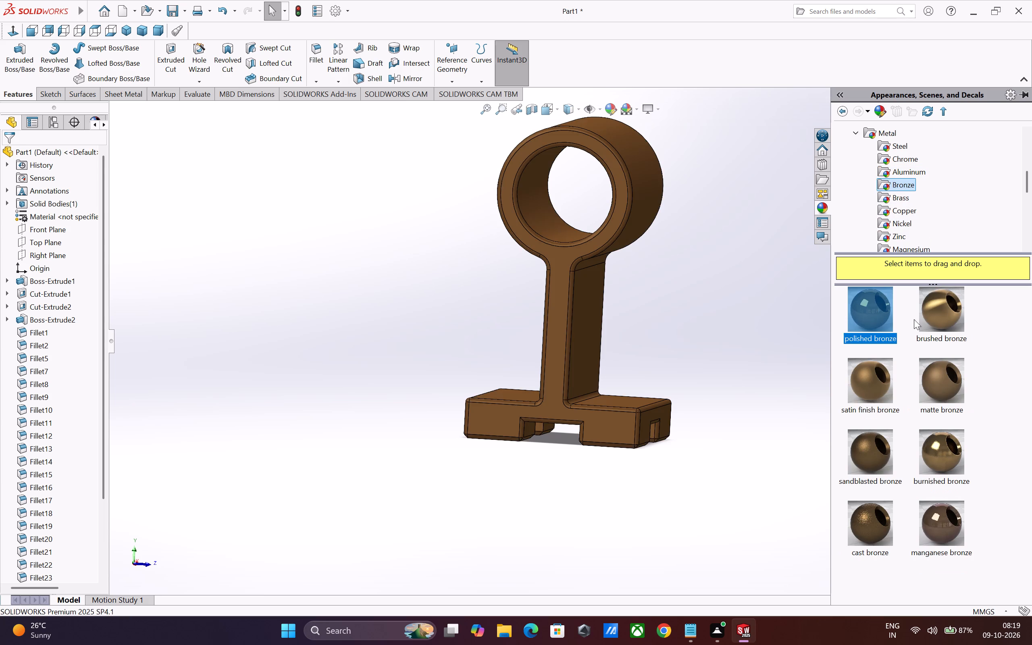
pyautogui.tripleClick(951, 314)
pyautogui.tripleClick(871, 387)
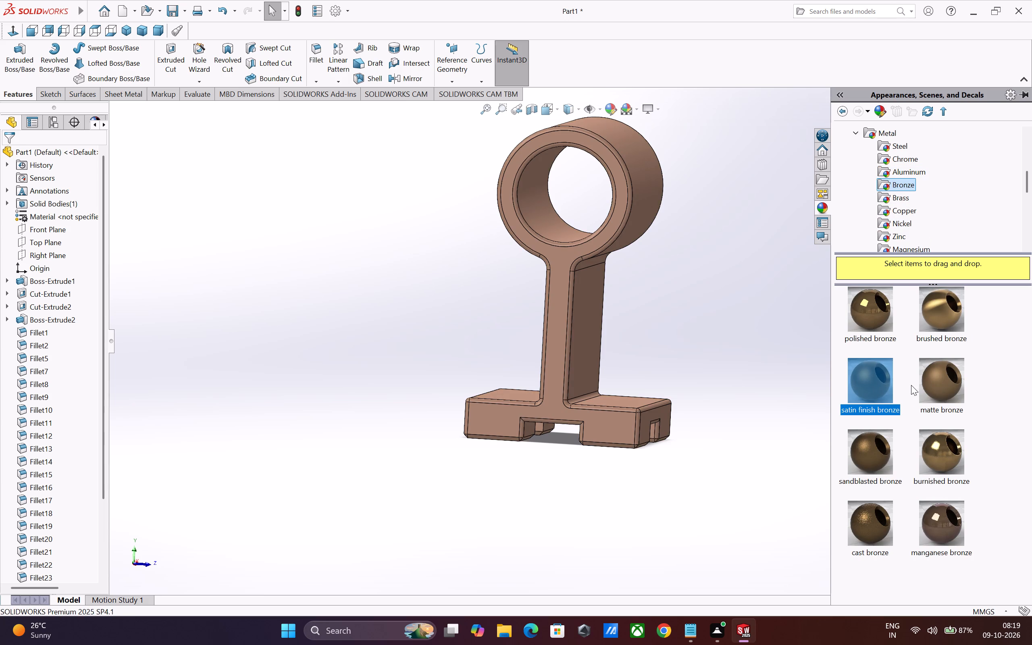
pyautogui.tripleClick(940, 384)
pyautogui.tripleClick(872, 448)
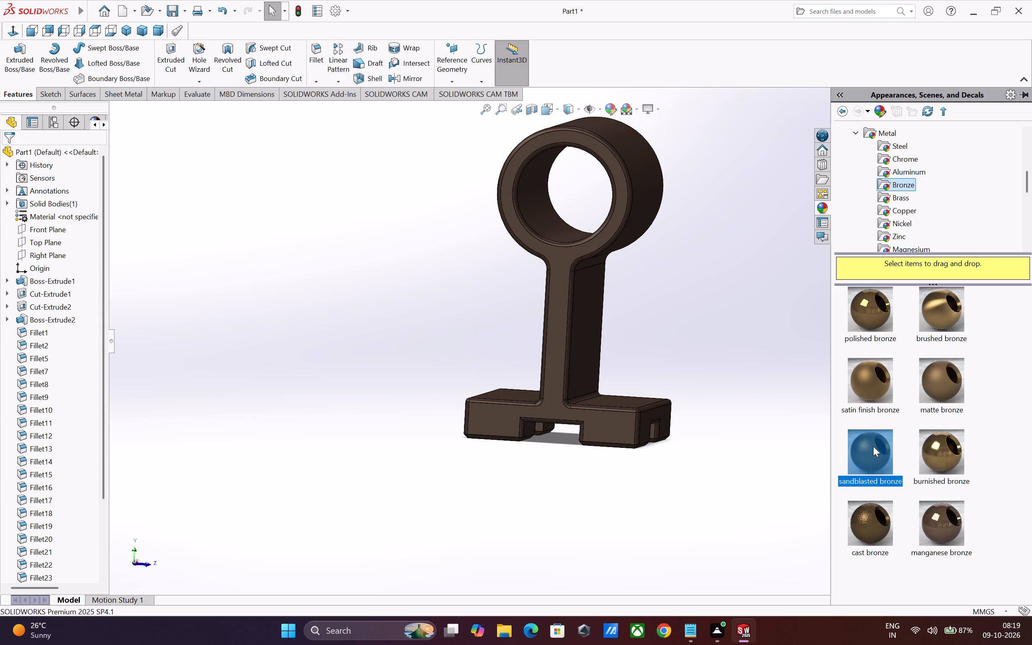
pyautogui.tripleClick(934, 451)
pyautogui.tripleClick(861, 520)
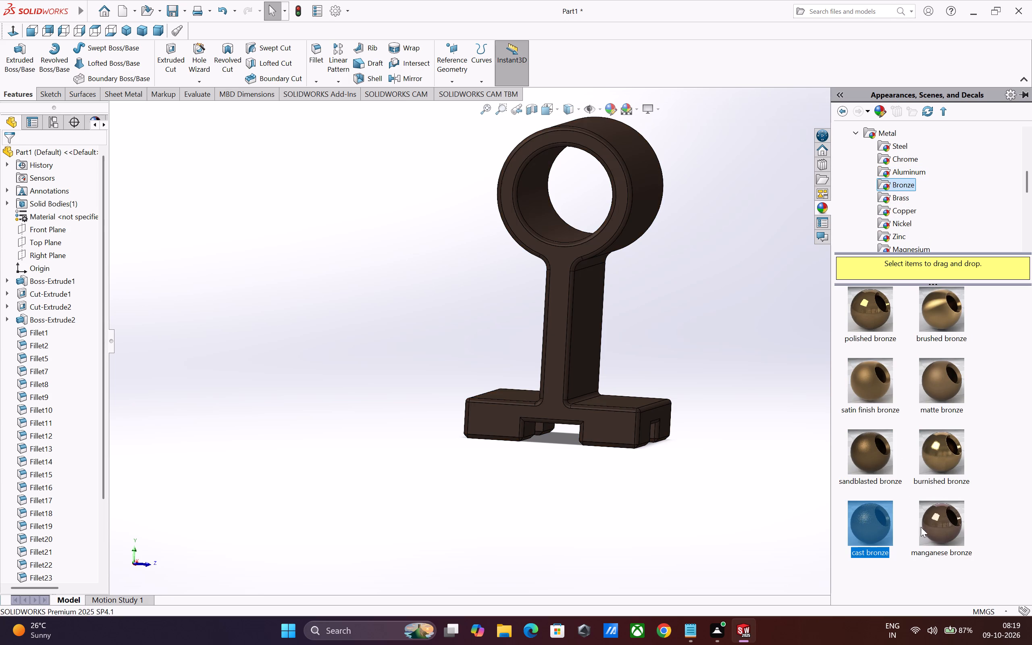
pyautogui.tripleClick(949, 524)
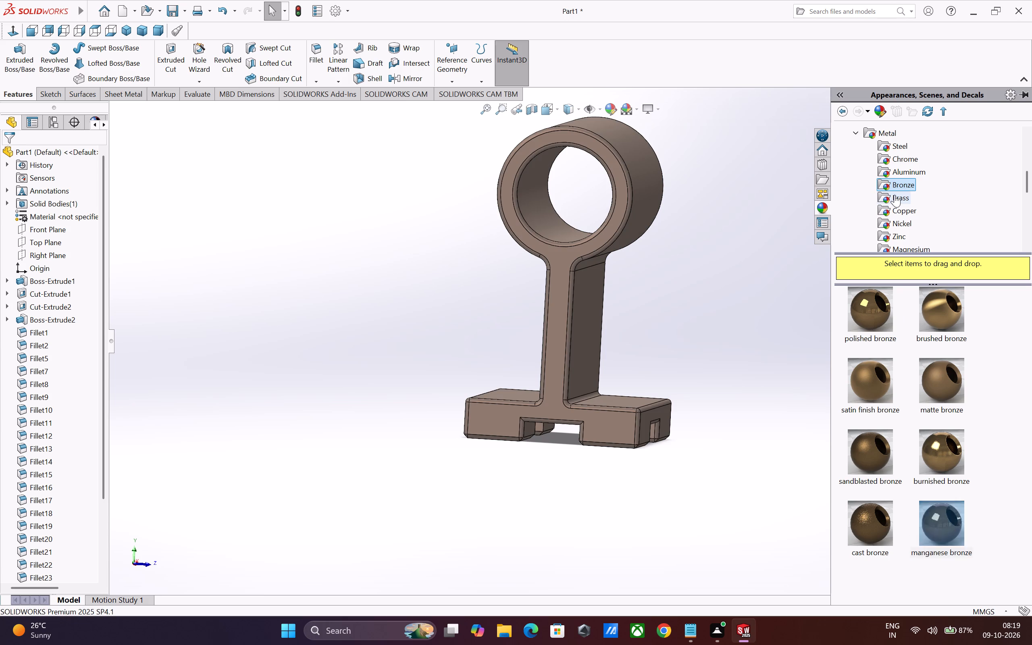
# Try the brass appearances polished, brushed, satin finish, matte, sandblasted and burnished on the part, ending with cast brass applied.
pyautogui.click(895, 195)
pyautogui.tripleClick(875, 310)
pyautogui.doubleClick(948, 318)
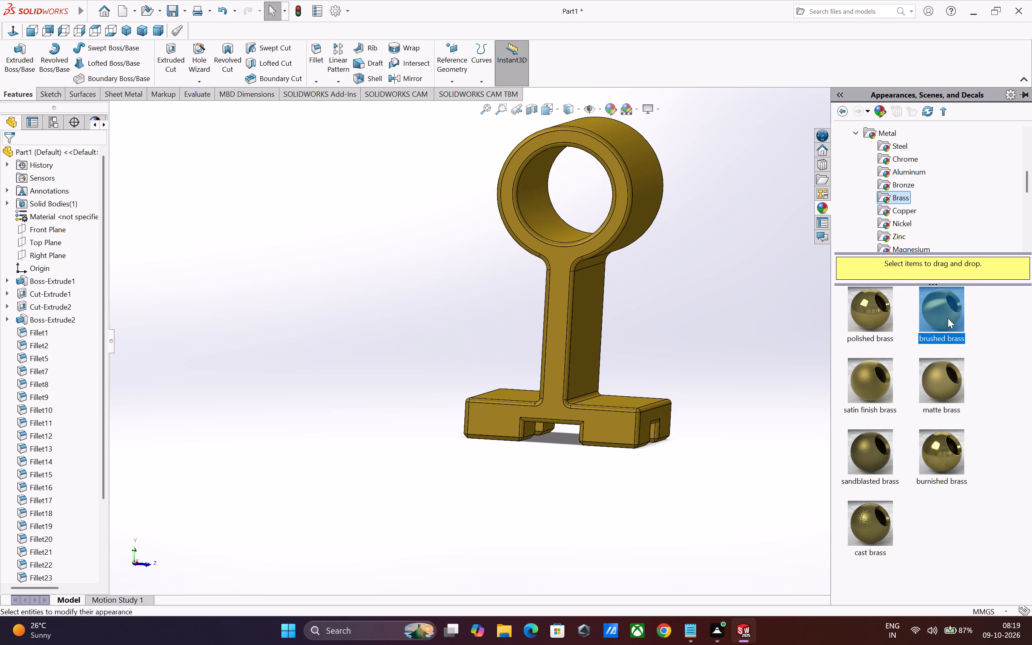
pyautogui.tripleClick(875, 380)
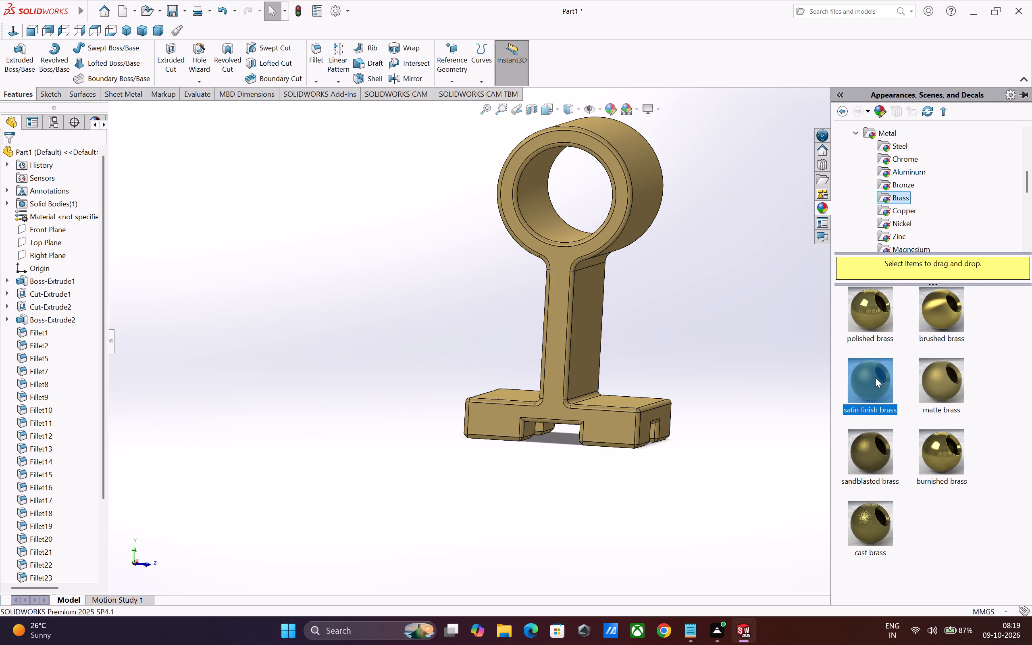
pyautogui.tripleClick(946, 372)
pyautogui.tripleClick(880, 442)
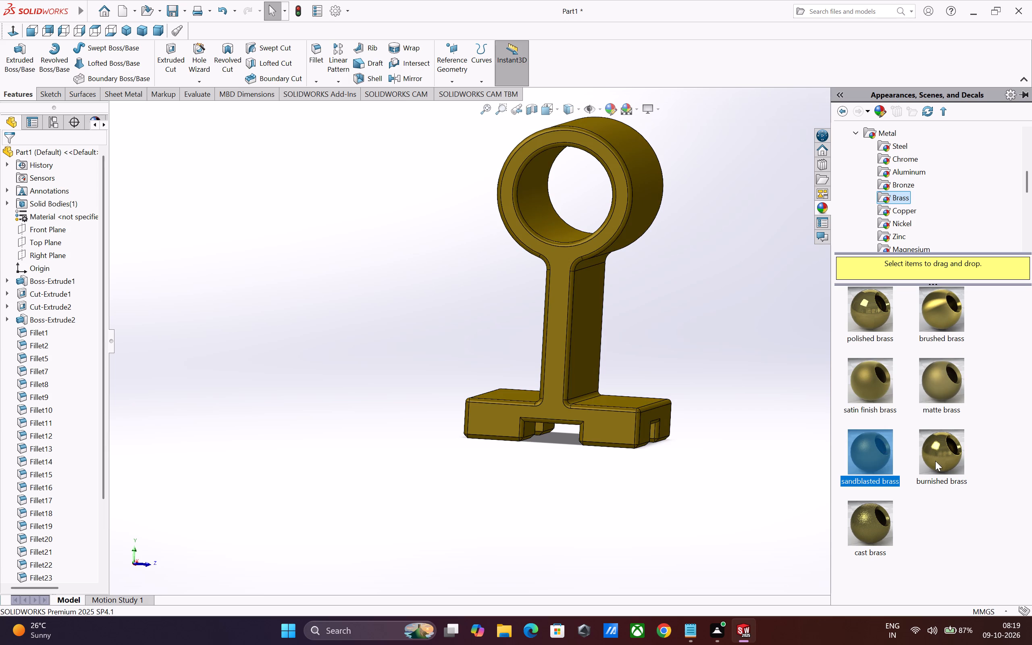
pyautogui.tripleClick(938, 459)
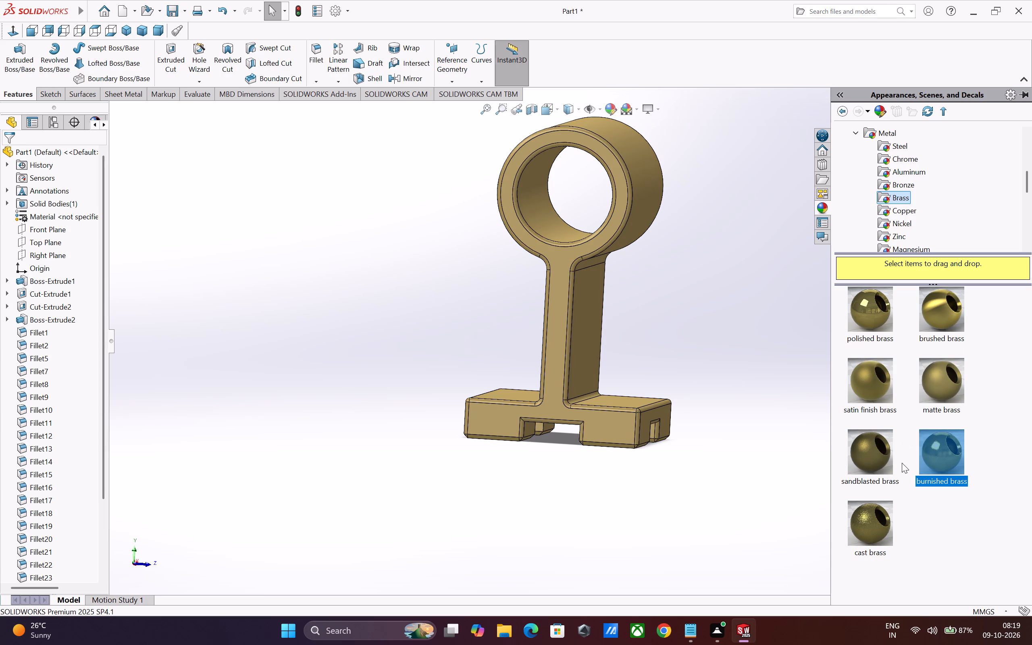
pyautogui.doubleClick(866, 521)
pyautogui.click(869, 520)
pyautogui.tripleClick(872, 519)
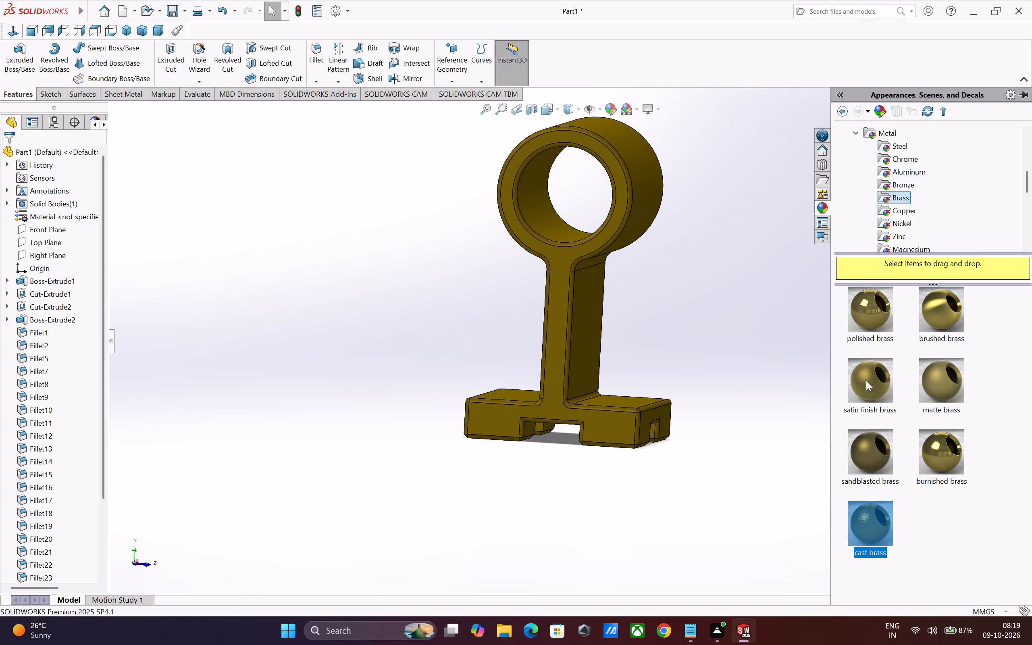
# Examine the part with the cast brass appearance from several sides, including the tube, upright and slotted base.
pyautogui.moveTo(672, 319); pyautogui.dragTo(589, 338, button='middle')
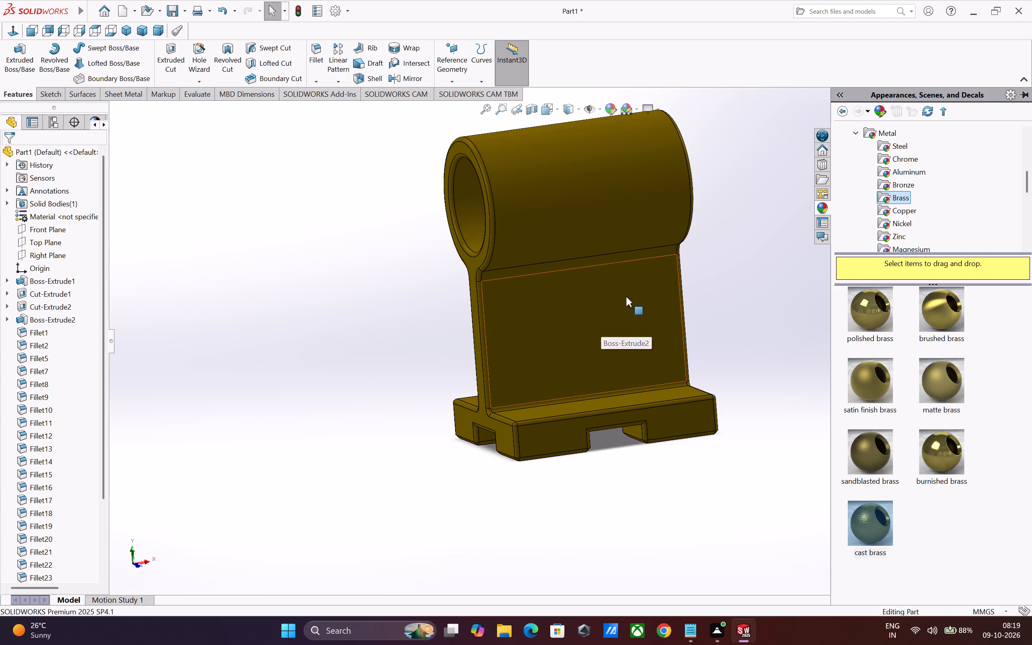
pyautogui.moveTo(744, 343); pyautogui.dragTo(663, 340, button='middle')
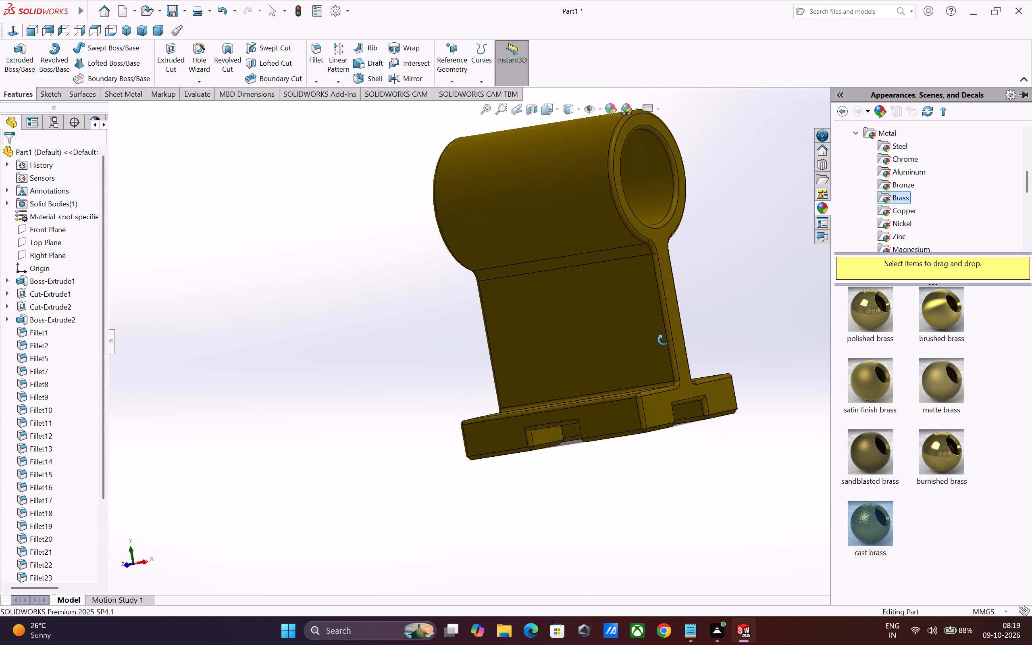
pyautogui.moveTo(663, 340); pyautogui.dragTo(527, 337, button='middle')
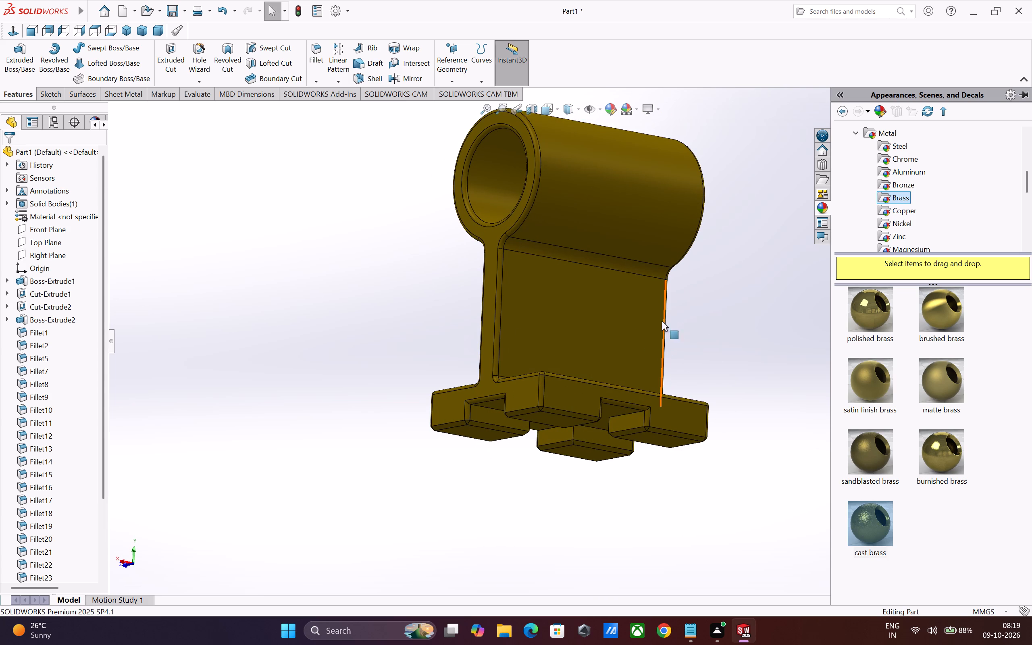
pyautogui.moveTo(720, 336); pyautogui.dragTo(603, 343, button='middle')
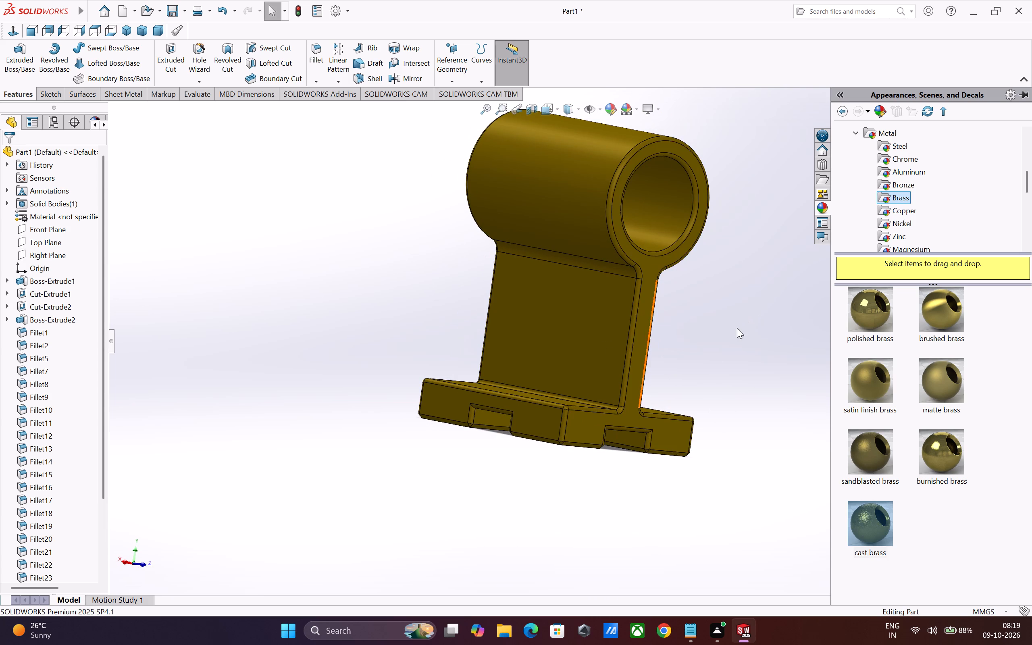
pyautogui.moveTo(776, 330); pyautogui.dragTo(661, 331, button='middle')
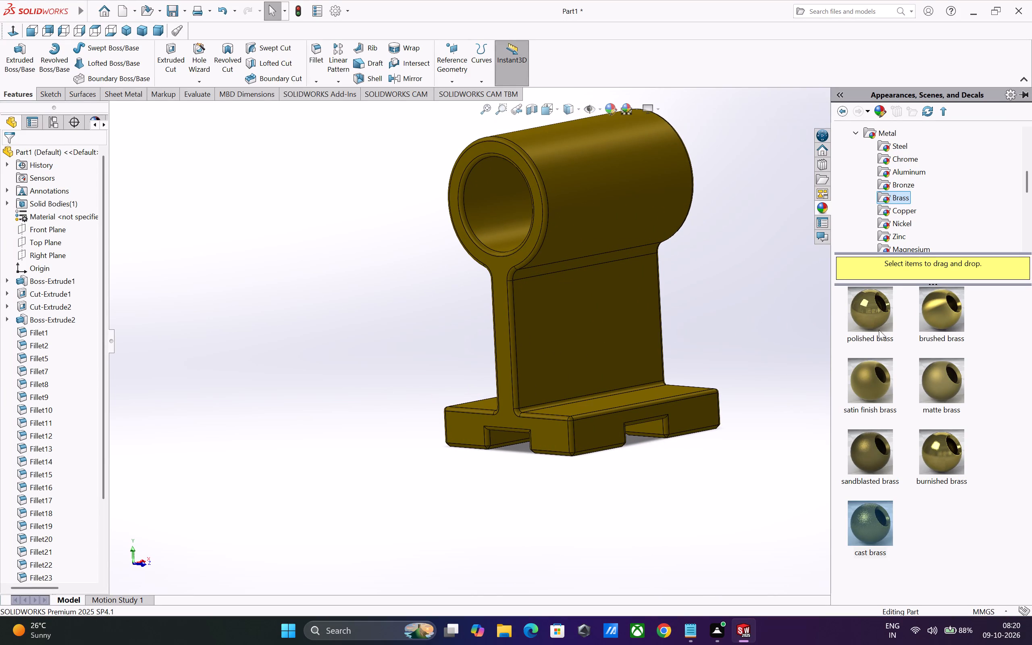
pyautogui.moveTo(764, 334); pyautogui.dragTo(638, 341, button='middle')
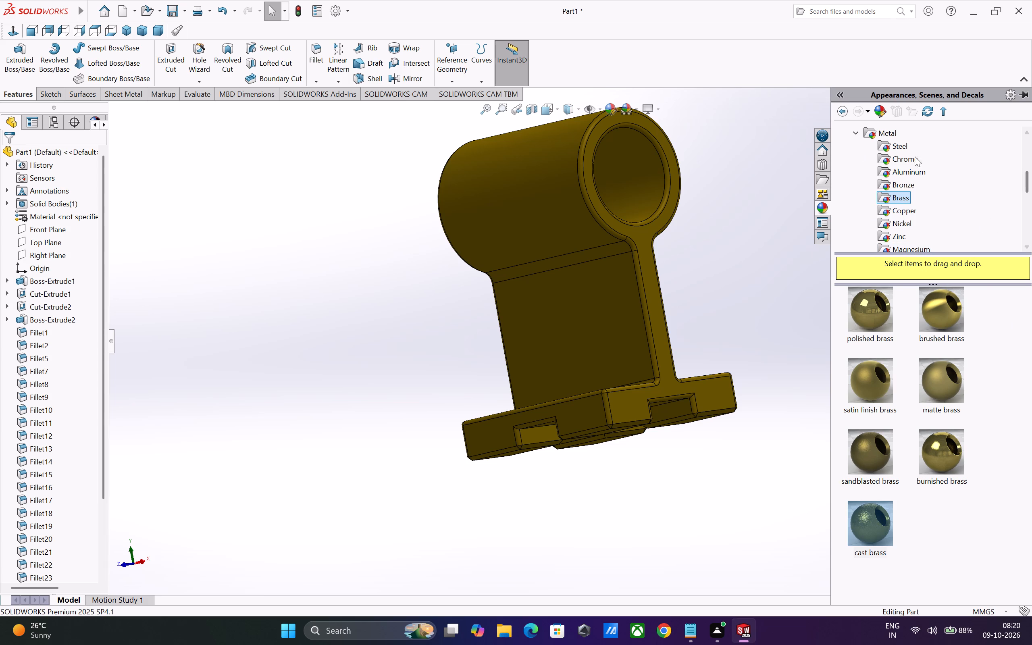
pyautogui.moveTo(765, 283); pyautogui.dragTo(513, 318, button='middle')
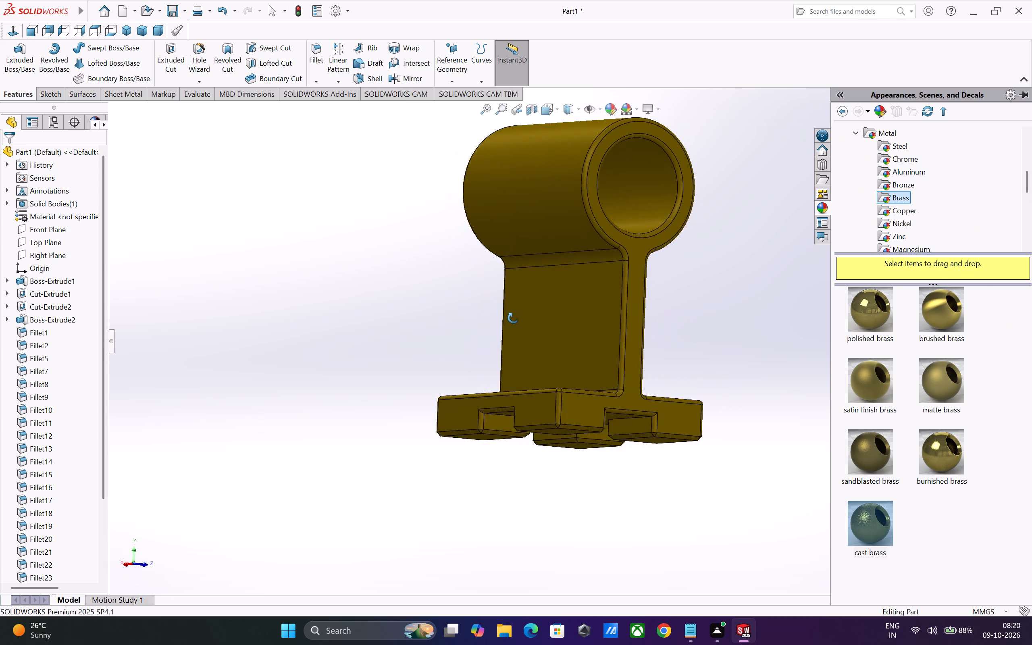
pyautogui.moveTo(513, 318); pyautogui.dragTo(705, 343, button='middle')
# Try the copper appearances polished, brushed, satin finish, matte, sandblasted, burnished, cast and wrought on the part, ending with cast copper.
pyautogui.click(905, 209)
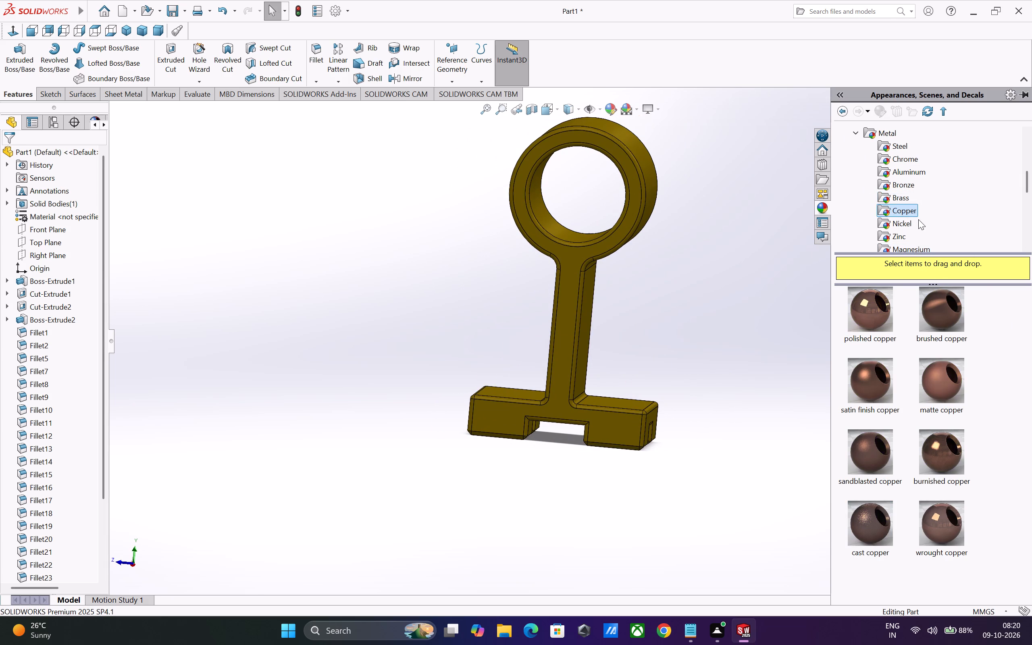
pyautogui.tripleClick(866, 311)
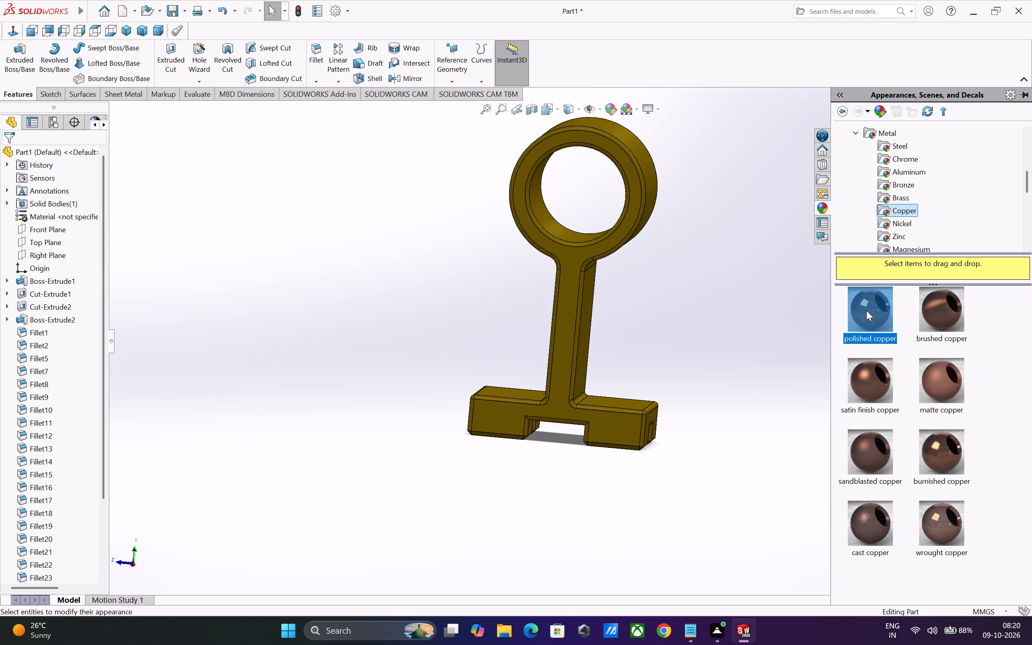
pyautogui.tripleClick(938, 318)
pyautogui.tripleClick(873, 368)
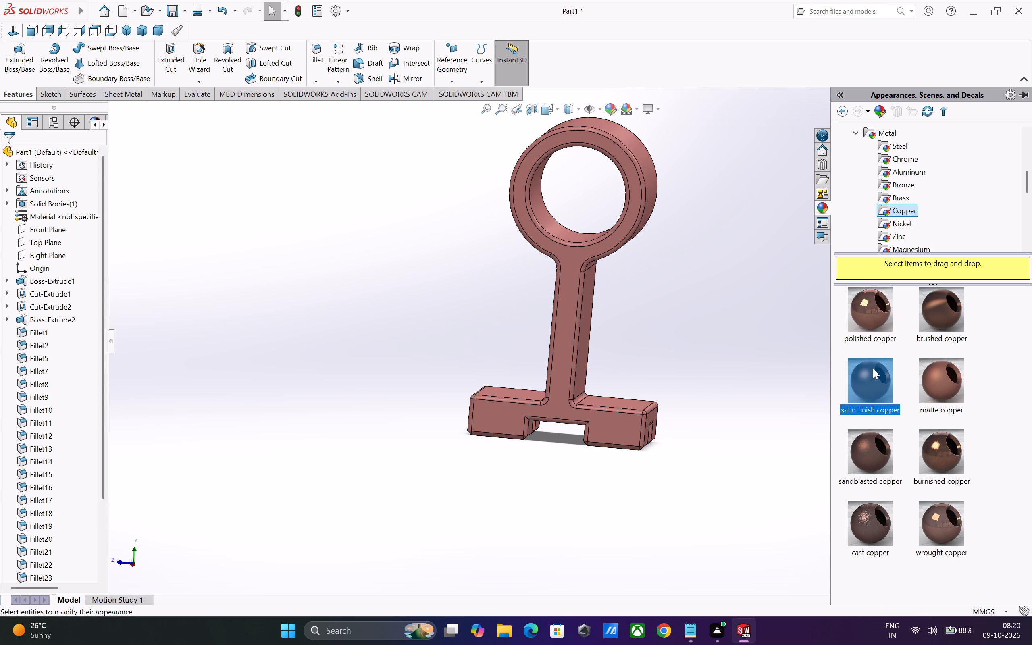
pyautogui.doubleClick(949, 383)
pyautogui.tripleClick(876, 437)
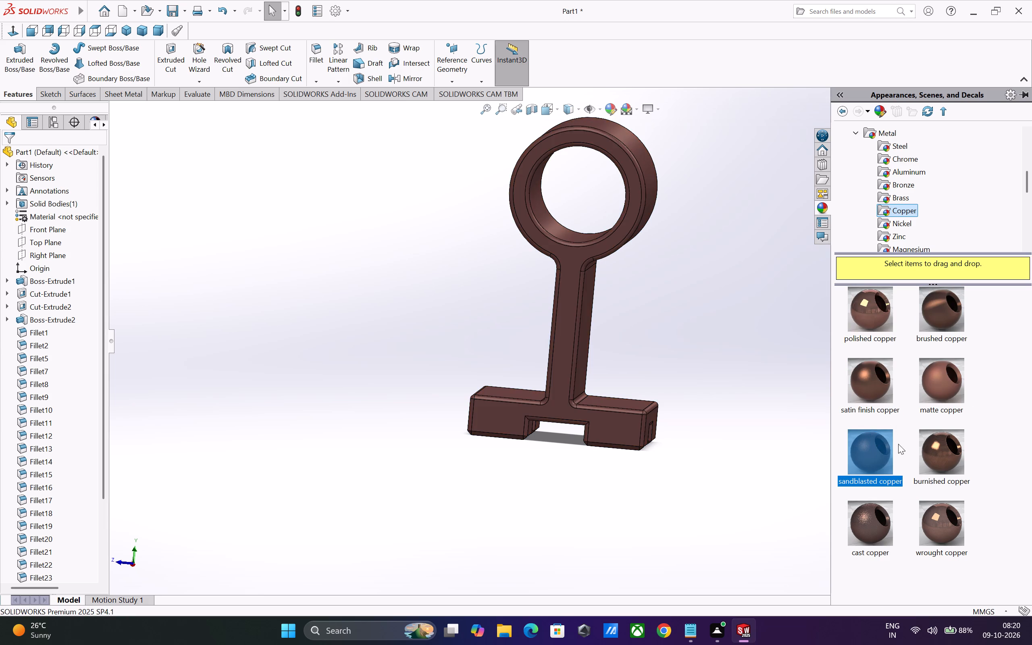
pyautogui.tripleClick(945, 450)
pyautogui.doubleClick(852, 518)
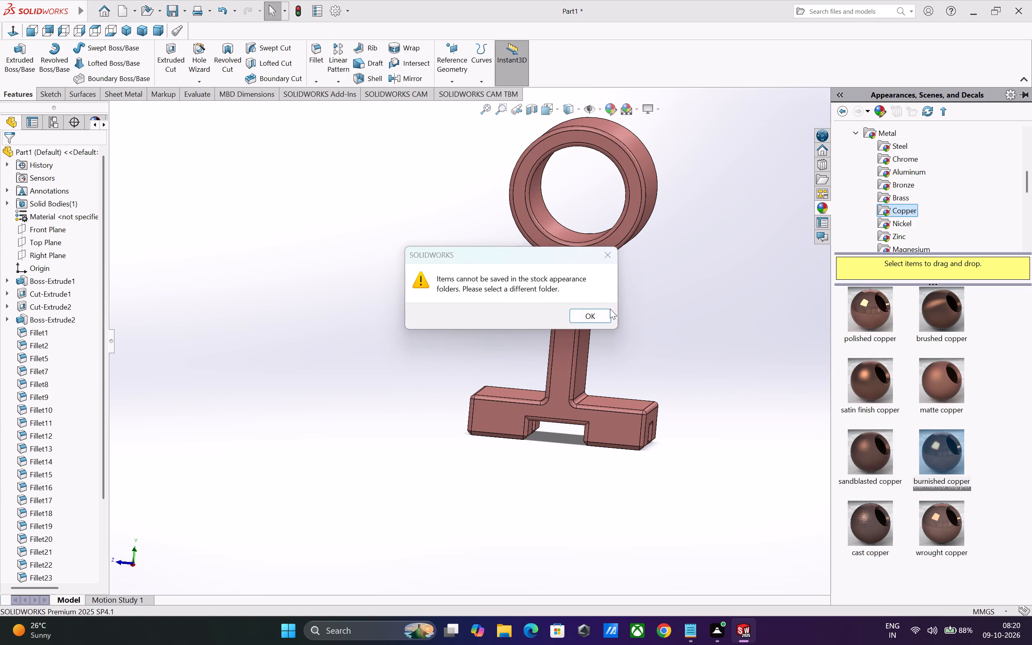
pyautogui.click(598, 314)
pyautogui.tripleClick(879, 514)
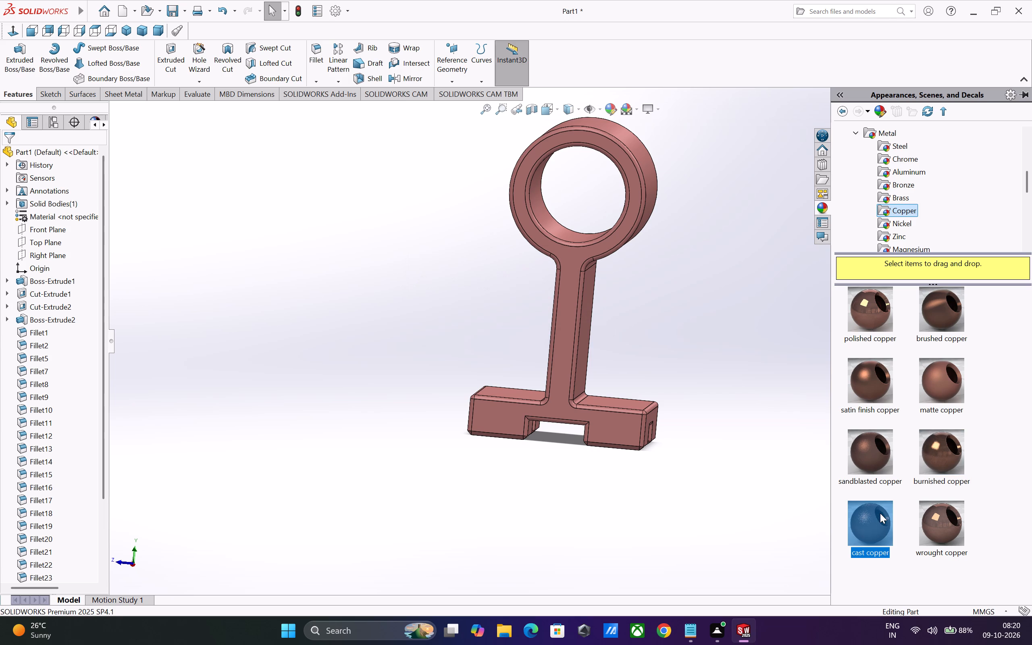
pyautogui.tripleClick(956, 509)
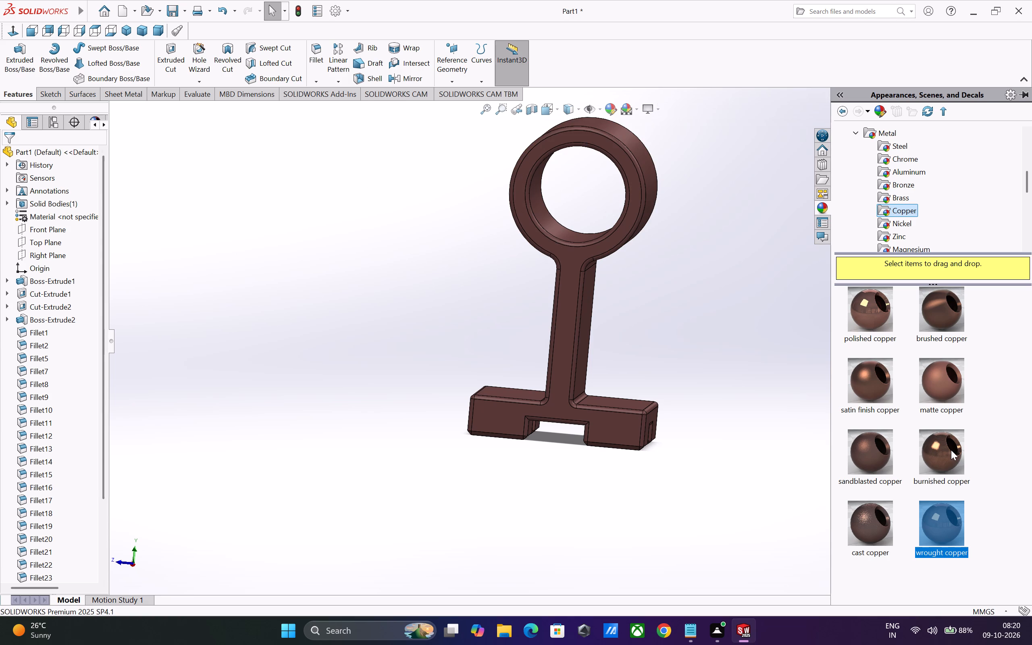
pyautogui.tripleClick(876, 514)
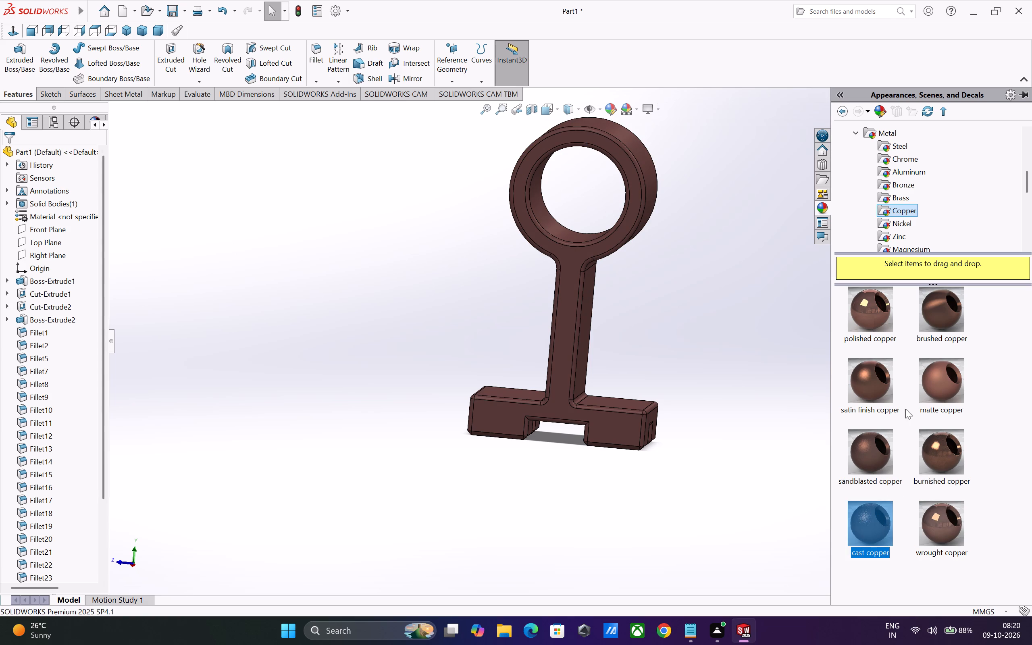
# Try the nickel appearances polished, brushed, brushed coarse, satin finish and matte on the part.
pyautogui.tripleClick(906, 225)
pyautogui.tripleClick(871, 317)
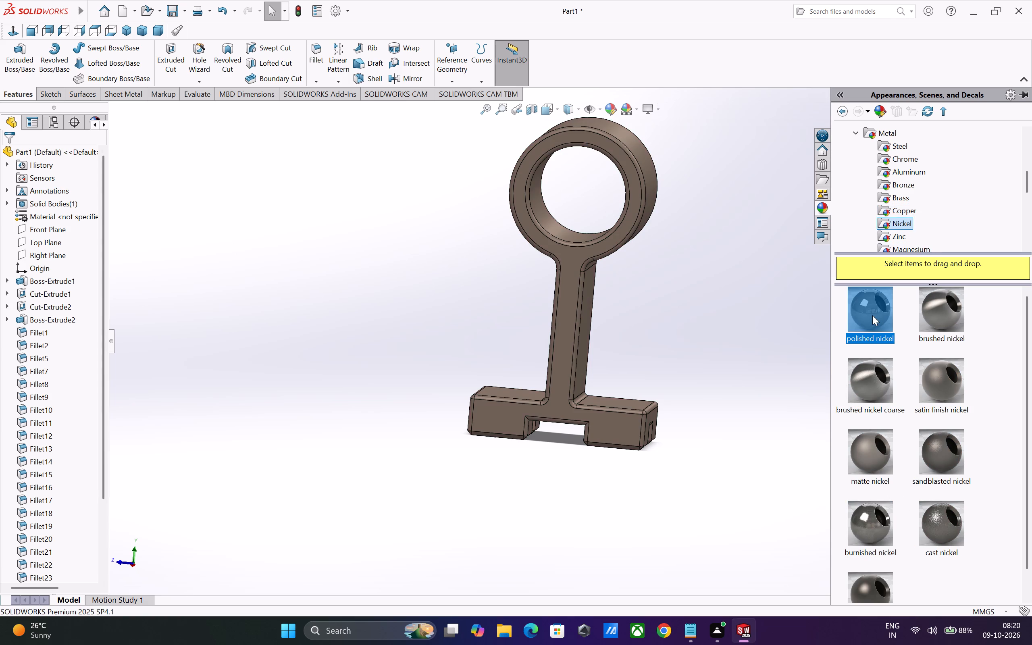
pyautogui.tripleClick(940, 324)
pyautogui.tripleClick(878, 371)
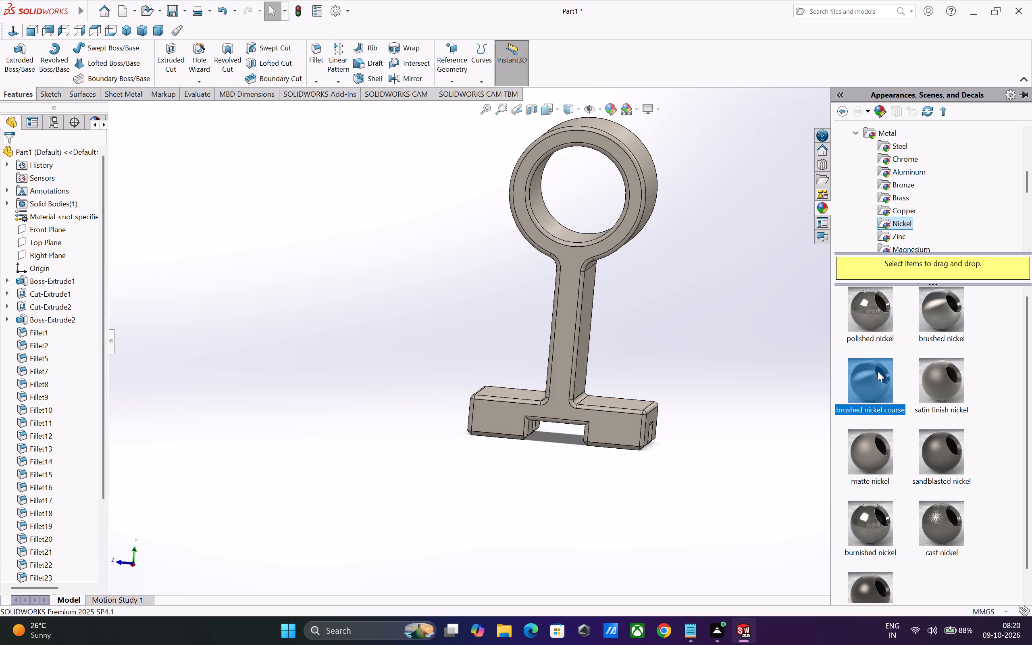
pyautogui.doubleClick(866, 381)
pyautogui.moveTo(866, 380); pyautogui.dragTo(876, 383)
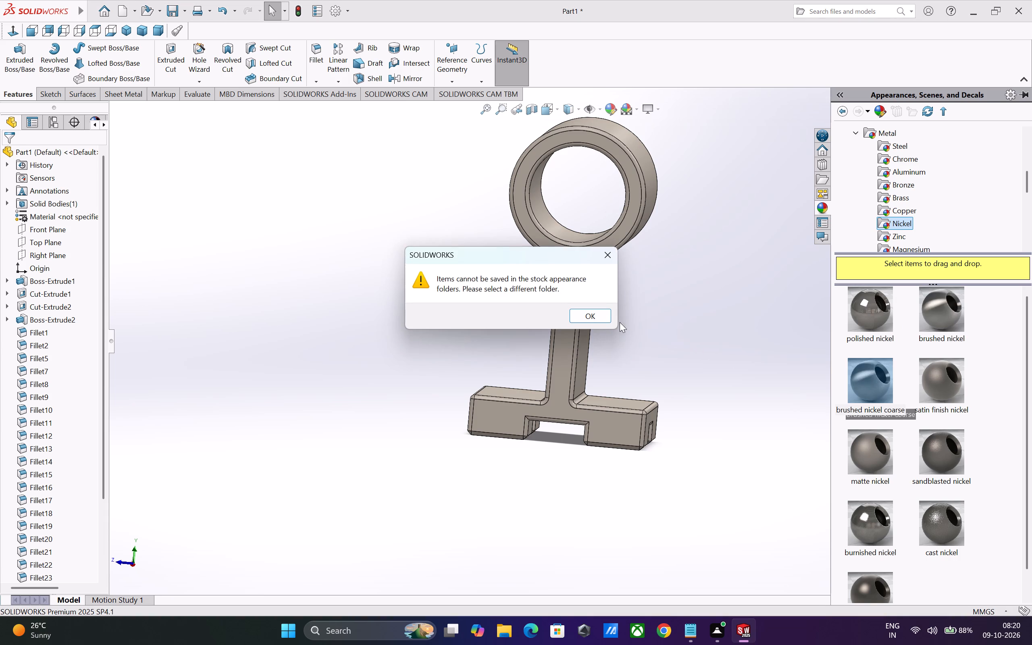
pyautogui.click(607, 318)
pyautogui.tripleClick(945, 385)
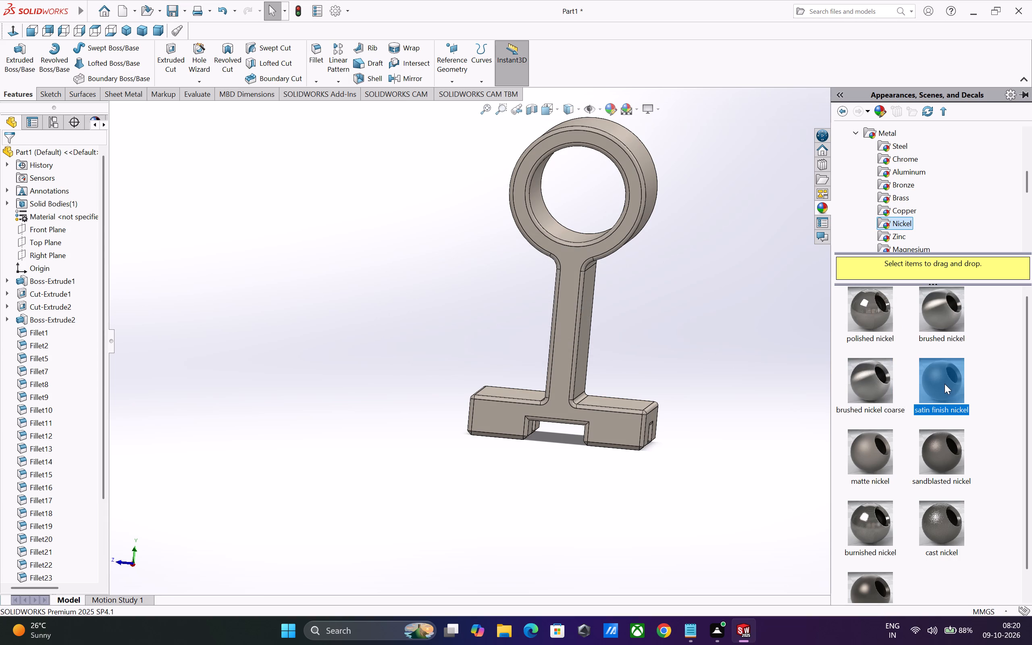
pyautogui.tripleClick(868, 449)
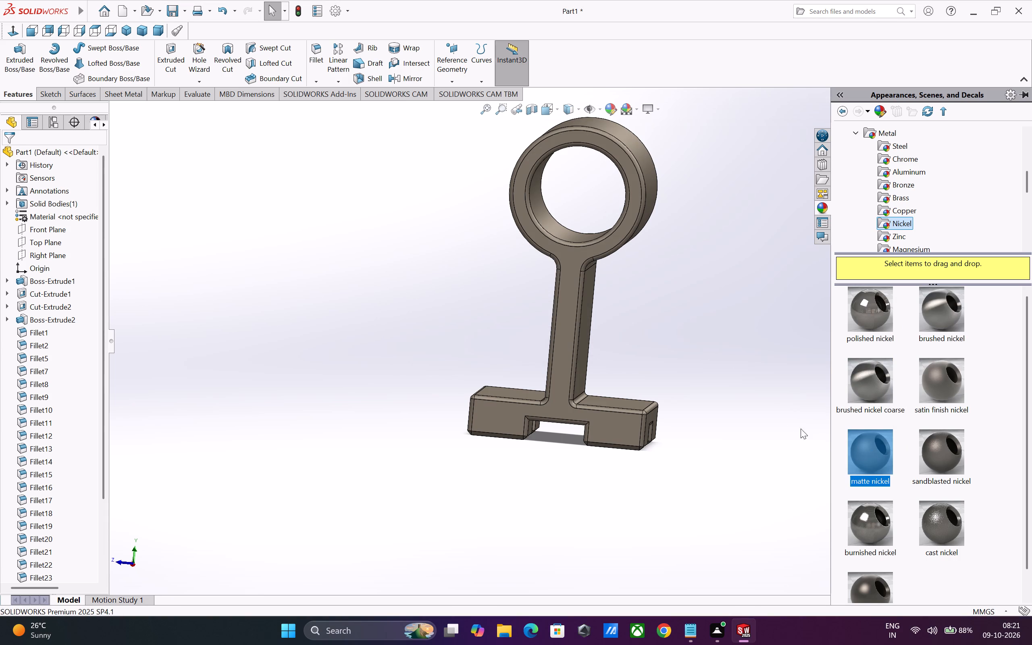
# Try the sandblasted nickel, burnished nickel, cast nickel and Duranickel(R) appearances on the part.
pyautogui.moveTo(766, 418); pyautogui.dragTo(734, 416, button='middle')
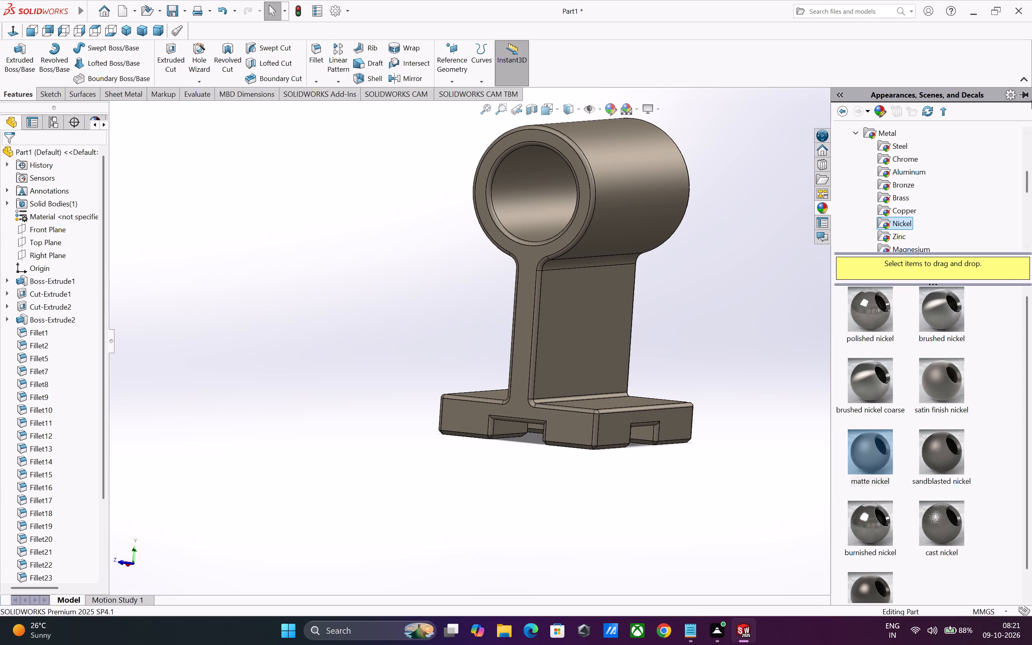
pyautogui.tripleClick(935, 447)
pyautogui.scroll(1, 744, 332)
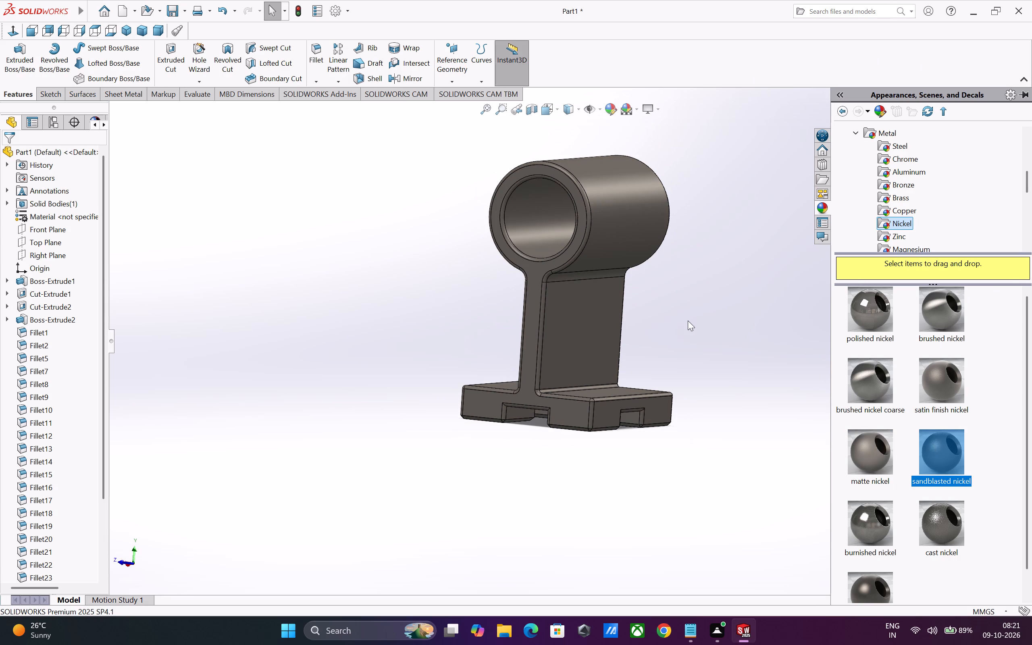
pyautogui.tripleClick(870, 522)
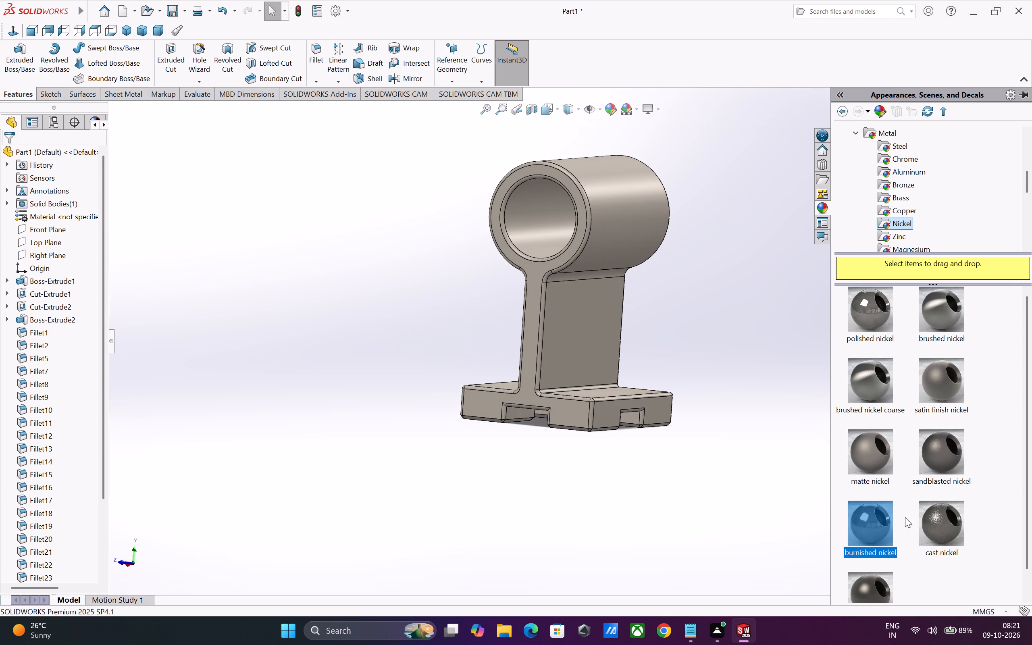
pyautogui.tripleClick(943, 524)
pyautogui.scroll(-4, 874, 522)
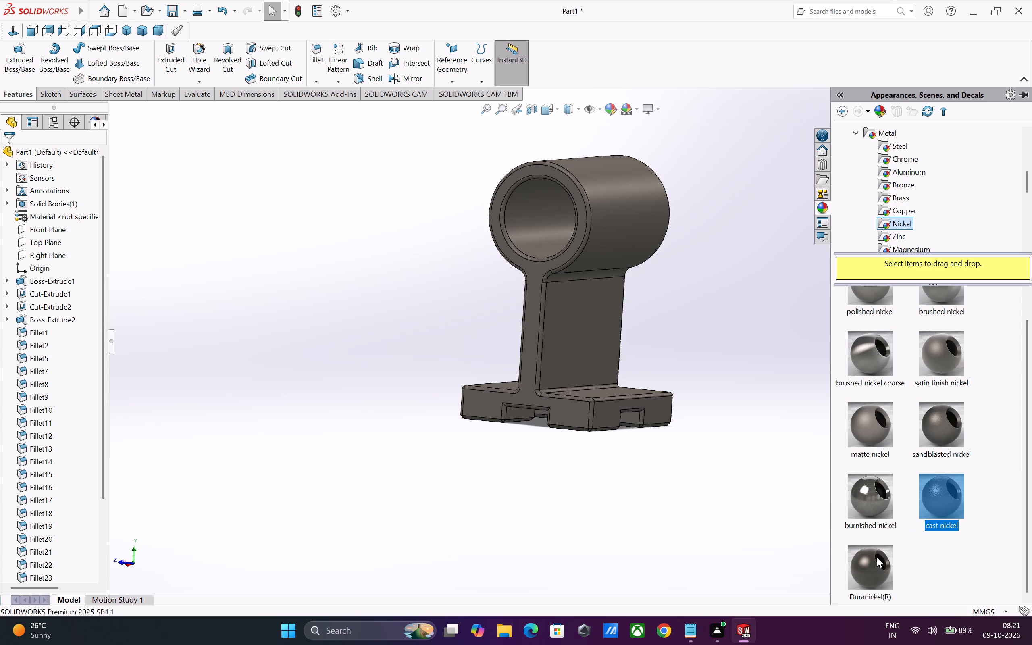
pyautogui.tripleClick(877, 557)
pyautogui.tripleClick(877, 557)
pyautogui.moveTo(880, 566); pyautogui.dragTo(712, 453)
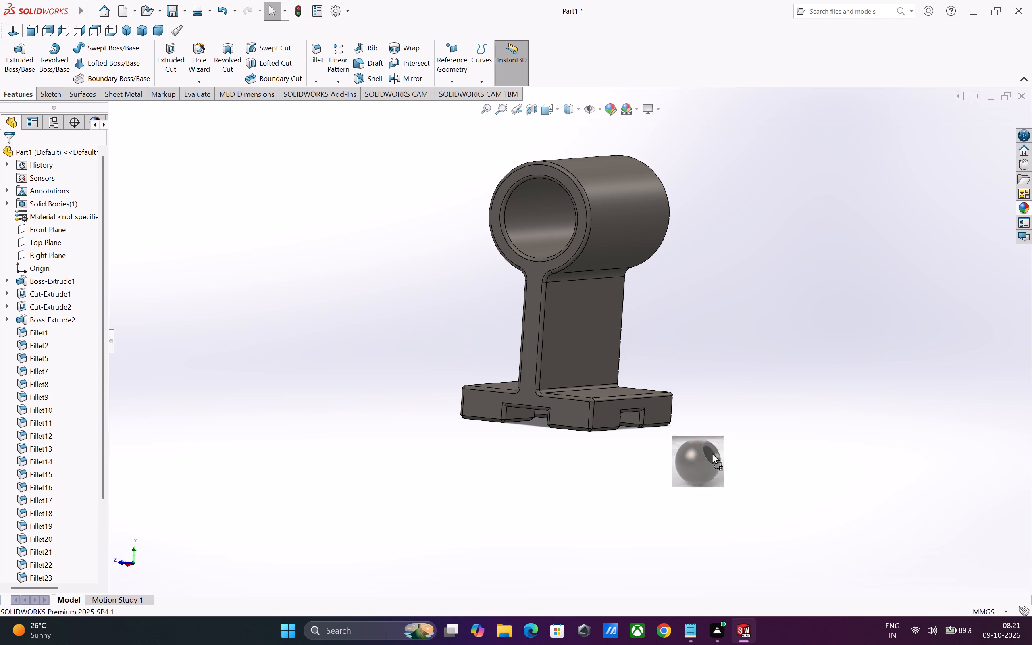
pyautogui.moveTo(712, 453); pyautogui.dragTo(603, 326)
# Try the zinc appearances polished, brushed, satin finish, matte, sandblasted and burnished on the part, ending with cast zinc applied.
pyautogui.click(1020, 206)
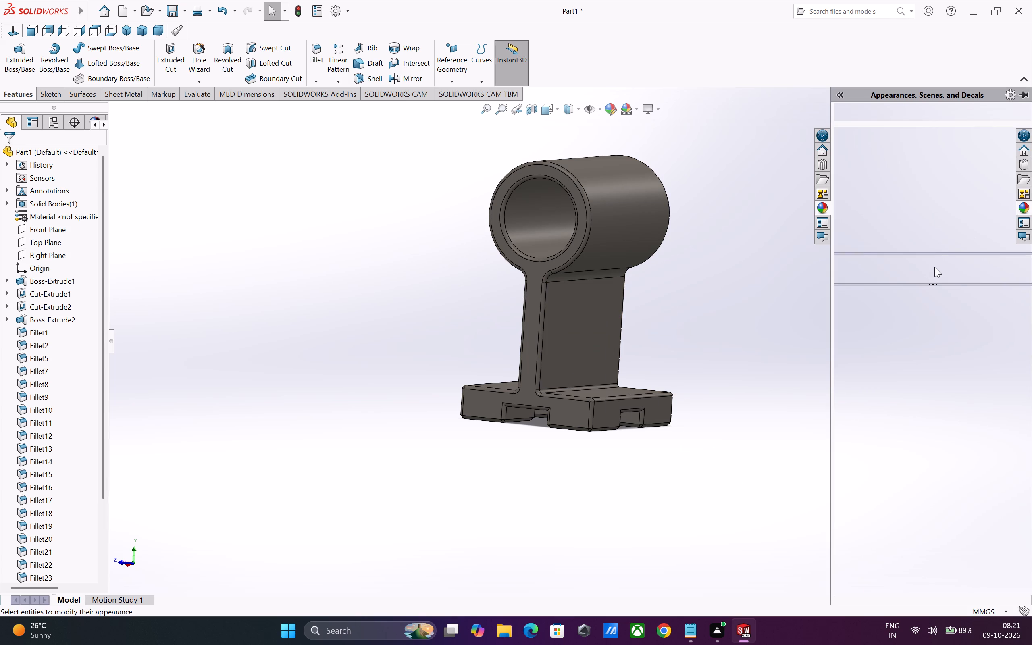
pyautogui.scroll(-2, 940, 192)
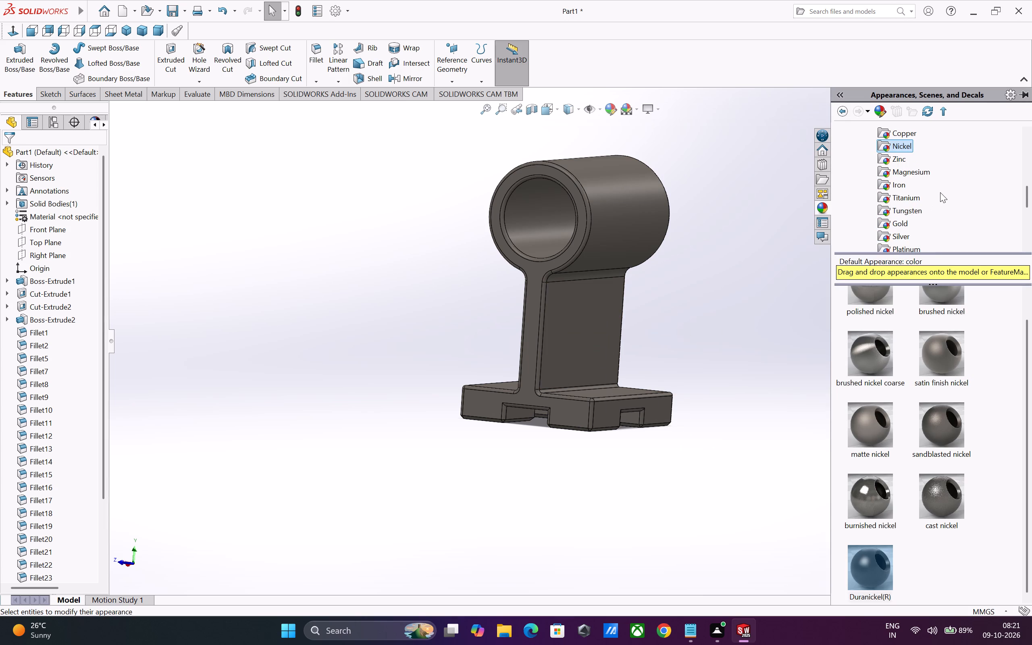
pyautogui.click(904, 159)
pyautogui.tripleClick(871, 313)
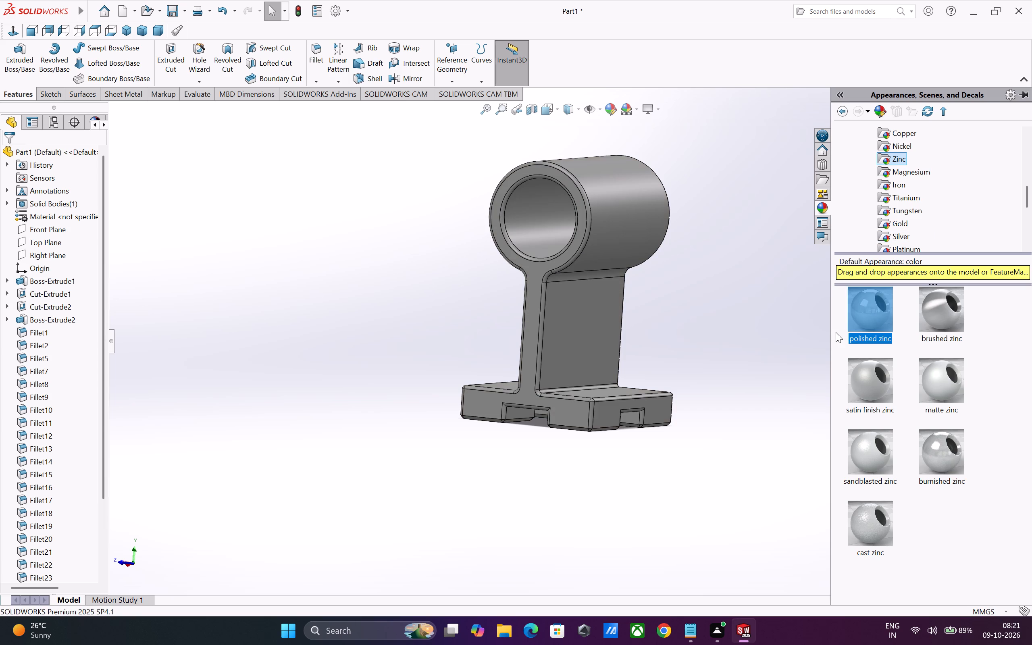
pyautogui.tripleClick(948, 304)
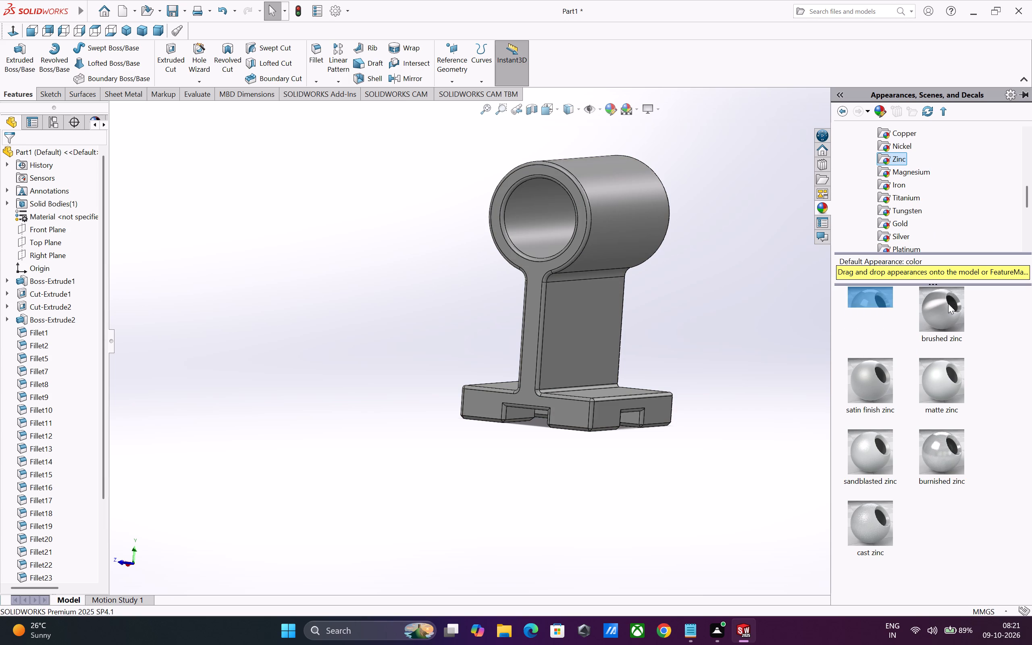
pyautogui.click(948, 303)
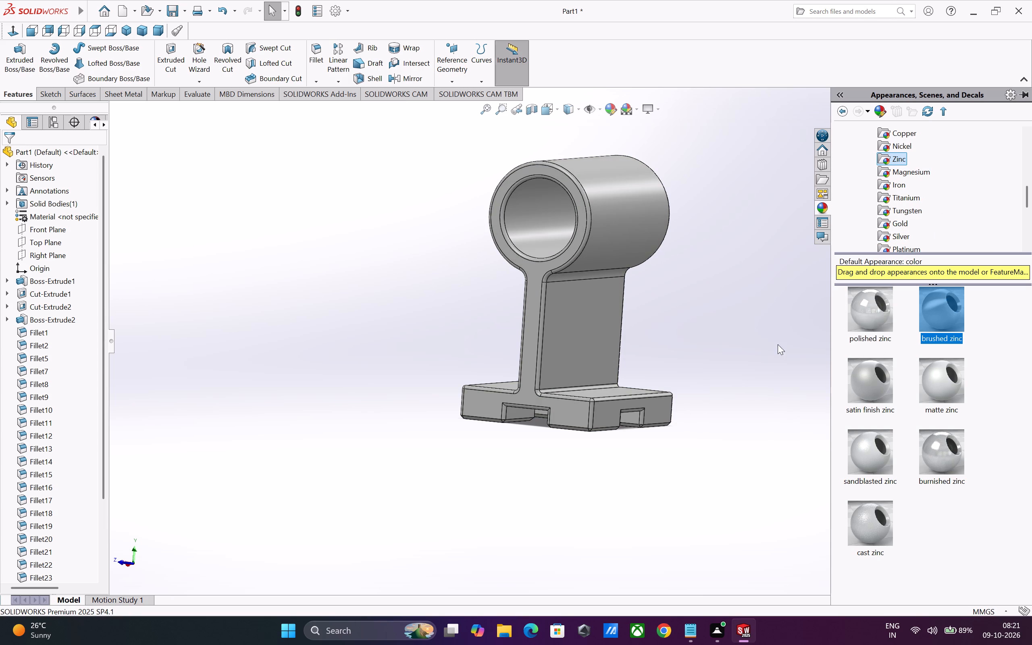
pyautogui.tripleClick(870, 320)
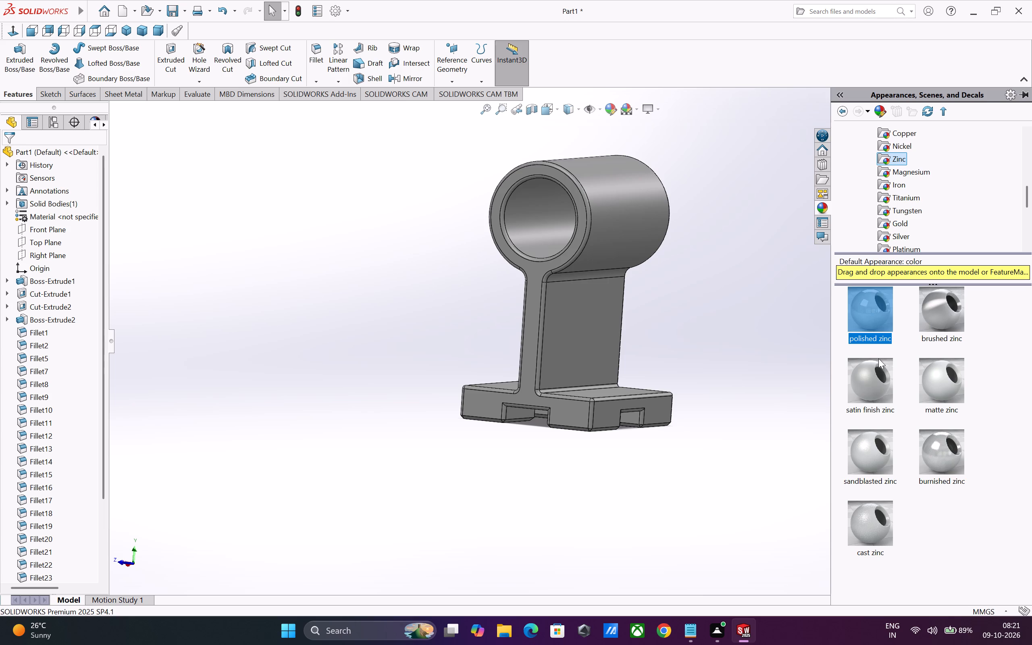
pyautogui.tripleClick(875, 367)
pyautogui.tripleClick(948, 381)
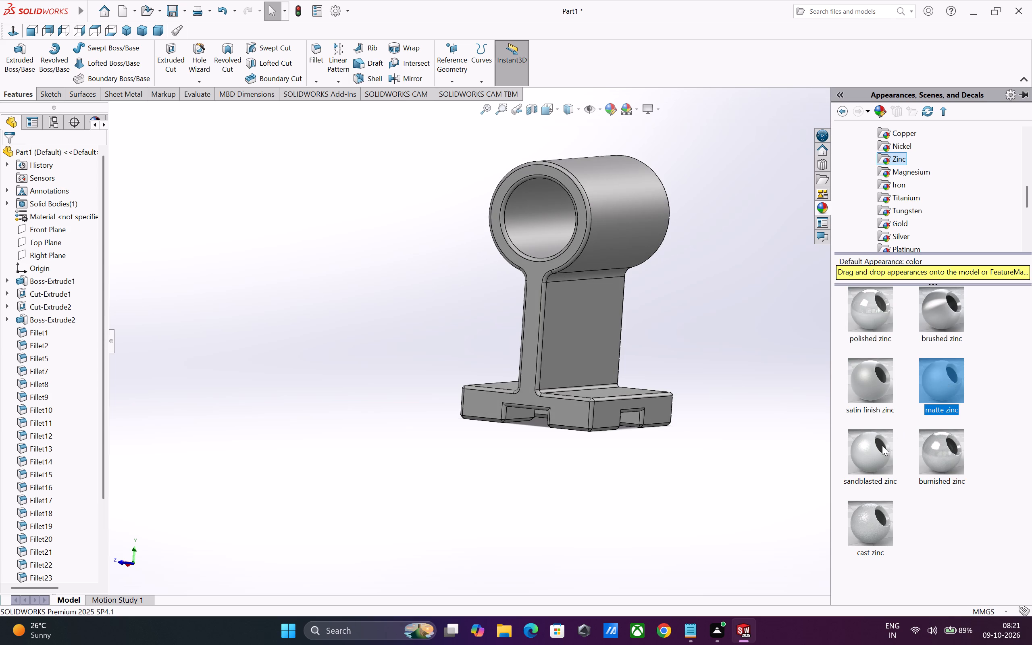
pyautogui.doubleClick(881, 445)
pyautogui.tripleClick(939, 446)
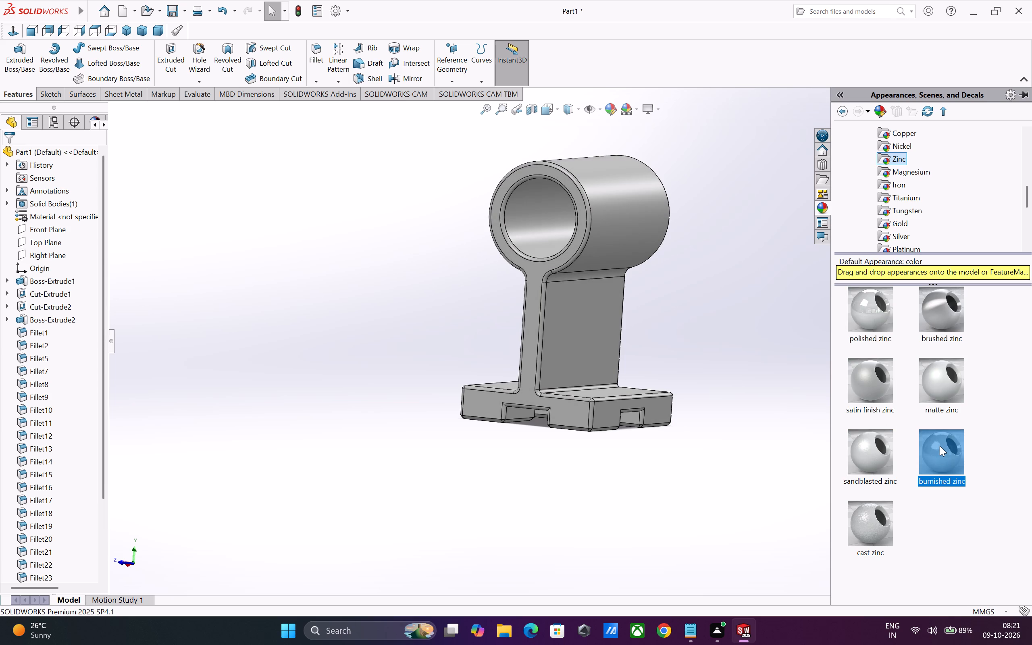
pyautogui.doubleClick(880, 530)
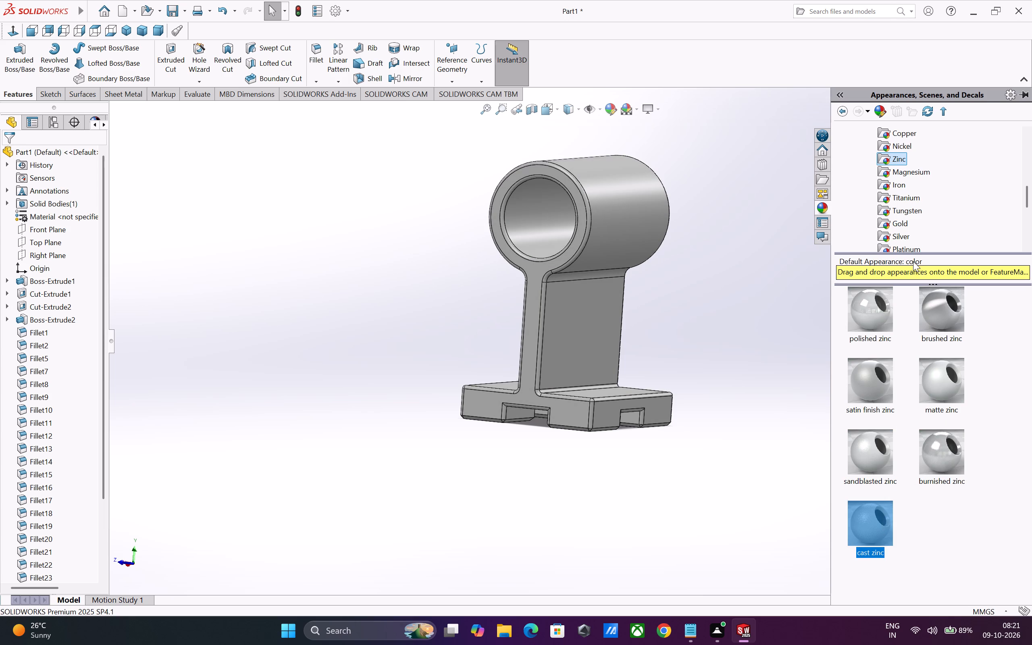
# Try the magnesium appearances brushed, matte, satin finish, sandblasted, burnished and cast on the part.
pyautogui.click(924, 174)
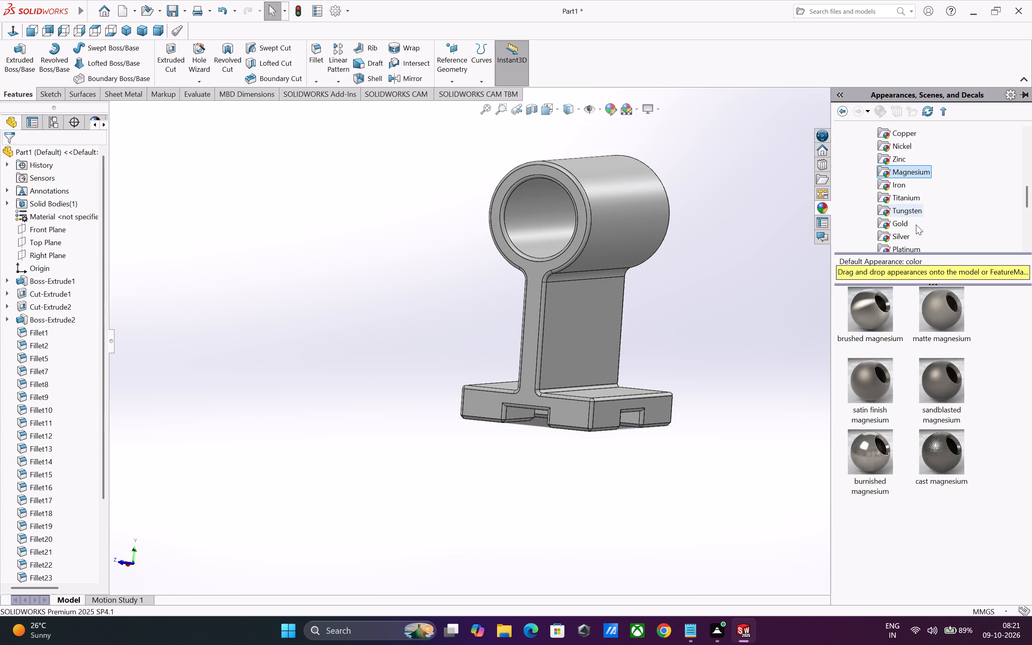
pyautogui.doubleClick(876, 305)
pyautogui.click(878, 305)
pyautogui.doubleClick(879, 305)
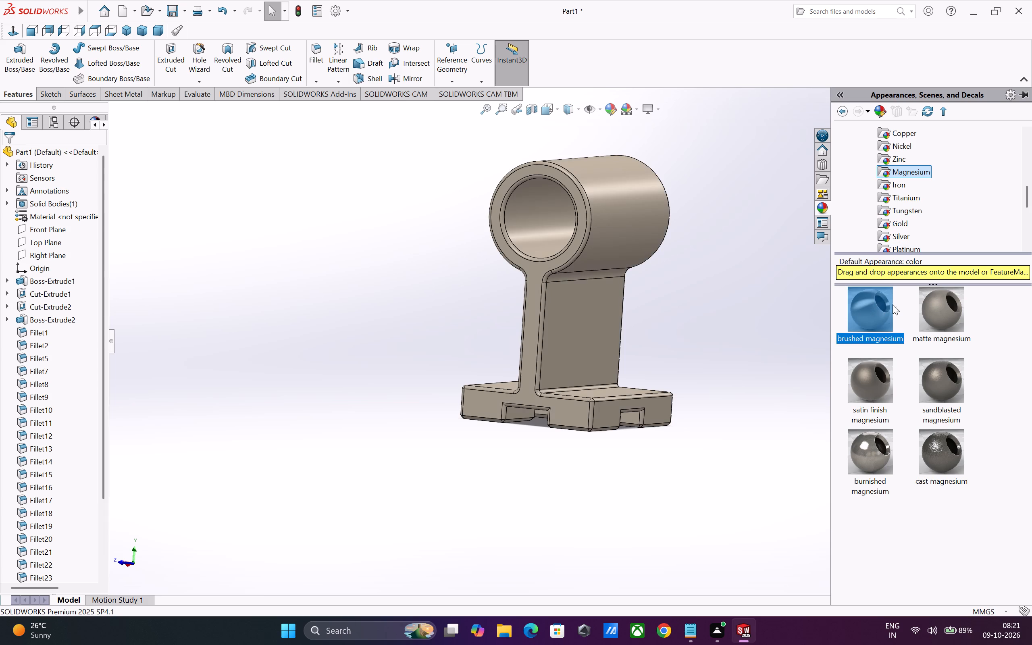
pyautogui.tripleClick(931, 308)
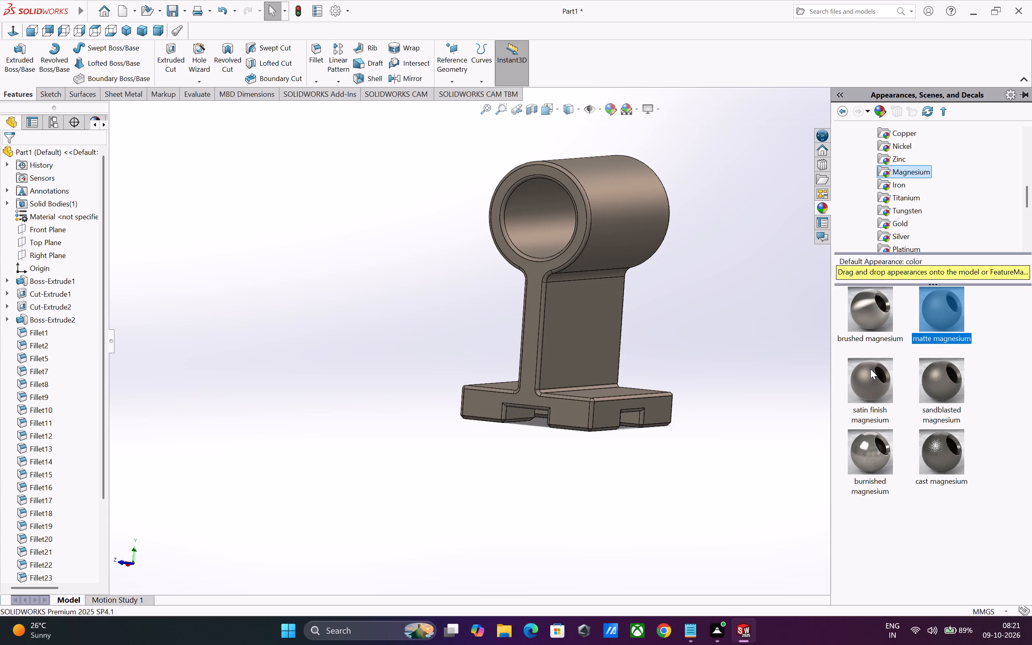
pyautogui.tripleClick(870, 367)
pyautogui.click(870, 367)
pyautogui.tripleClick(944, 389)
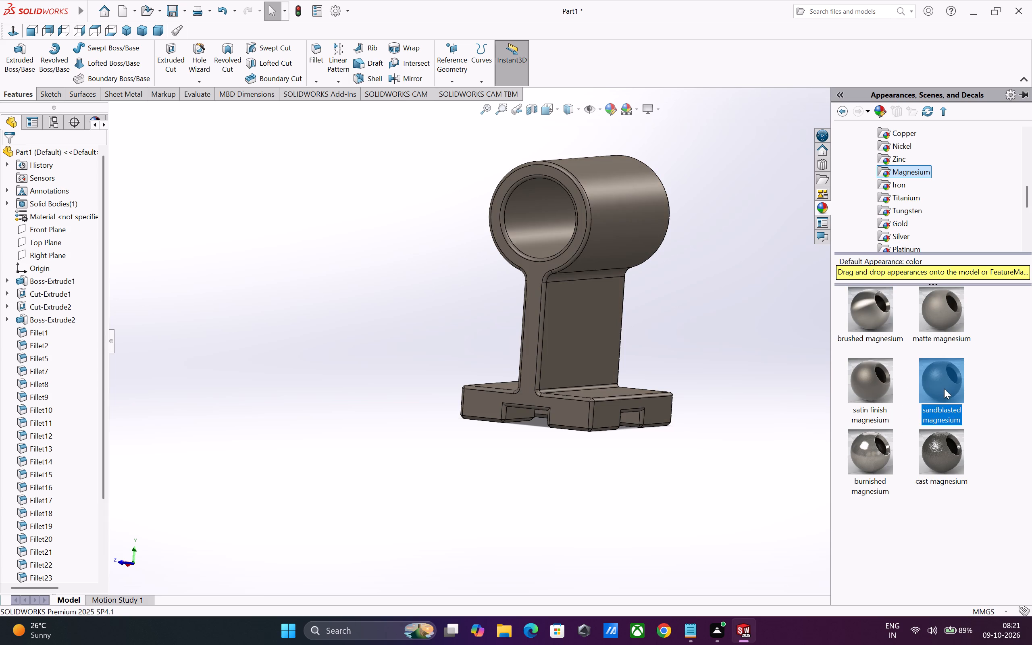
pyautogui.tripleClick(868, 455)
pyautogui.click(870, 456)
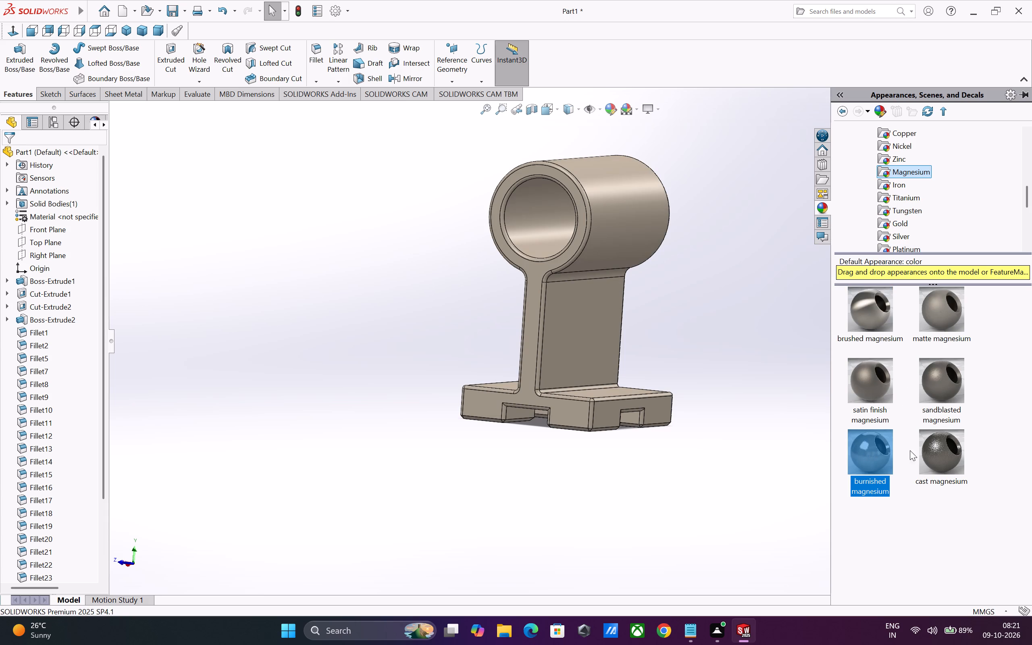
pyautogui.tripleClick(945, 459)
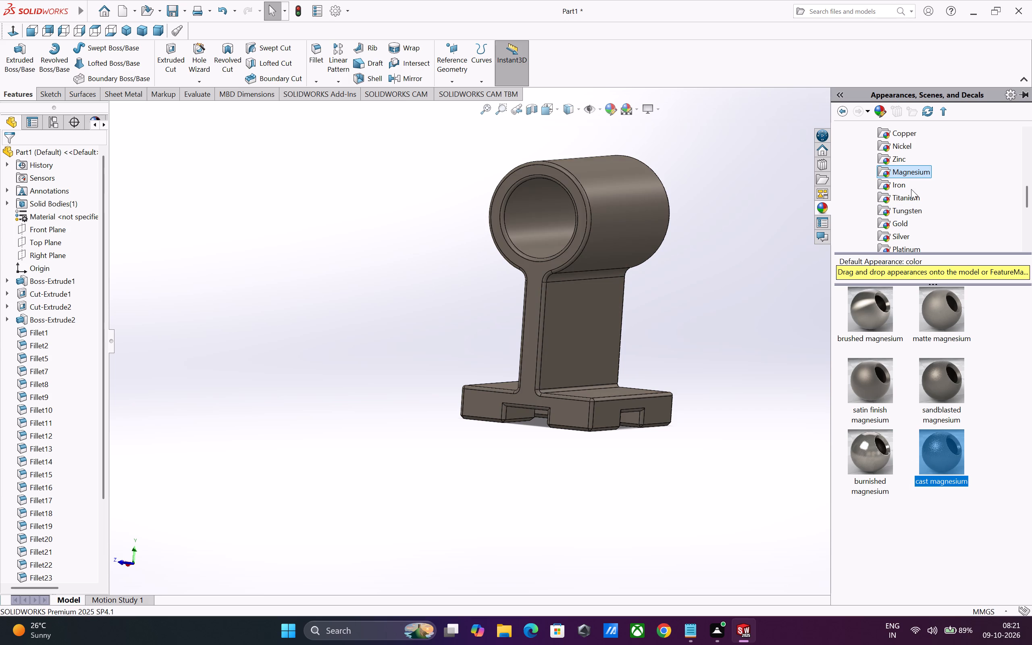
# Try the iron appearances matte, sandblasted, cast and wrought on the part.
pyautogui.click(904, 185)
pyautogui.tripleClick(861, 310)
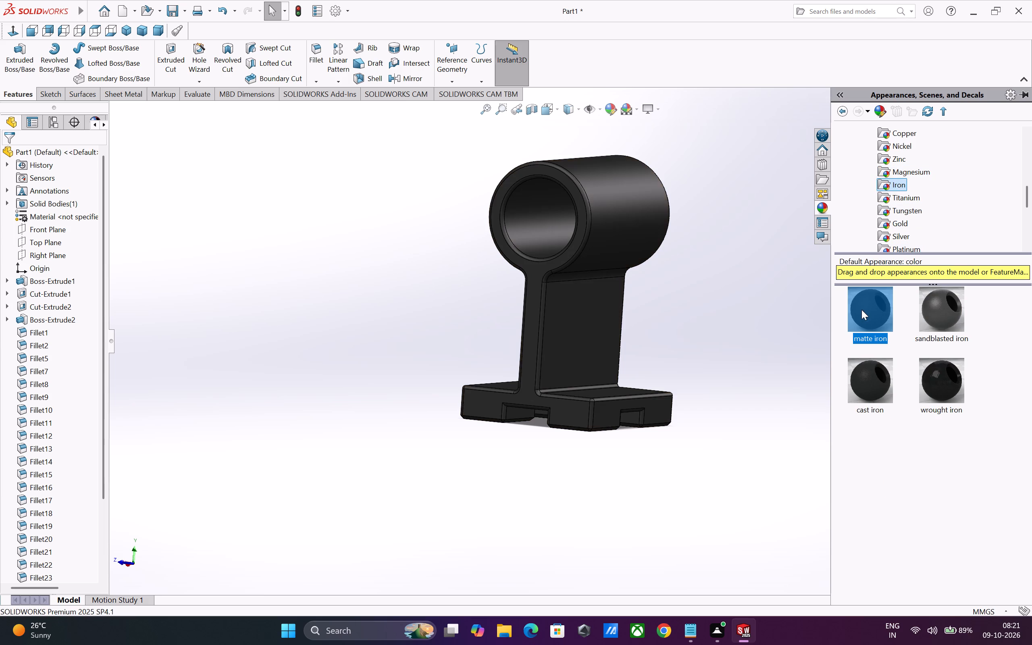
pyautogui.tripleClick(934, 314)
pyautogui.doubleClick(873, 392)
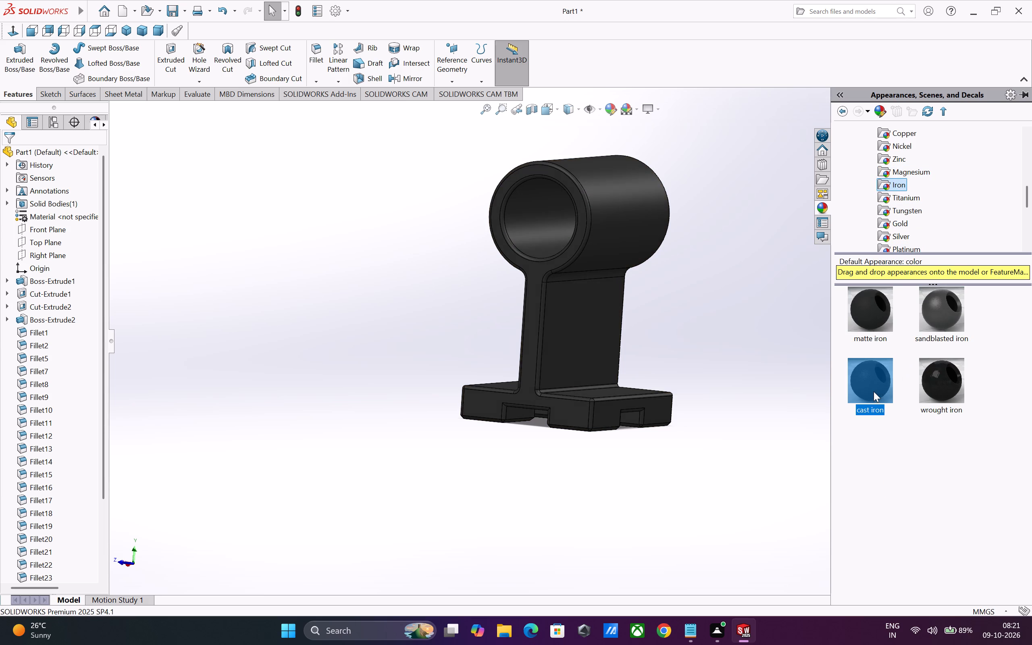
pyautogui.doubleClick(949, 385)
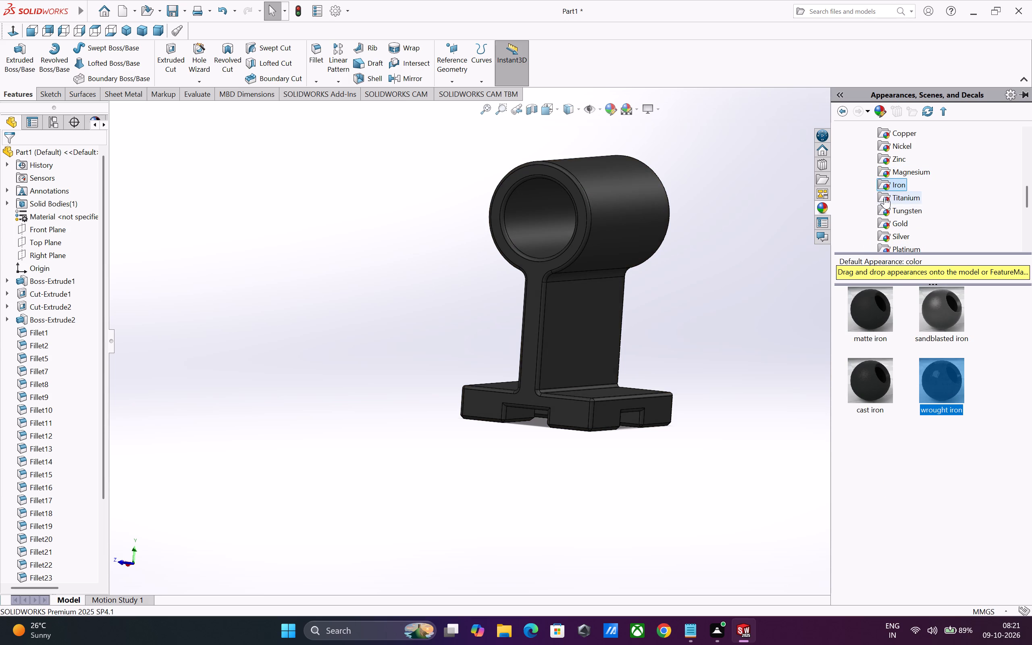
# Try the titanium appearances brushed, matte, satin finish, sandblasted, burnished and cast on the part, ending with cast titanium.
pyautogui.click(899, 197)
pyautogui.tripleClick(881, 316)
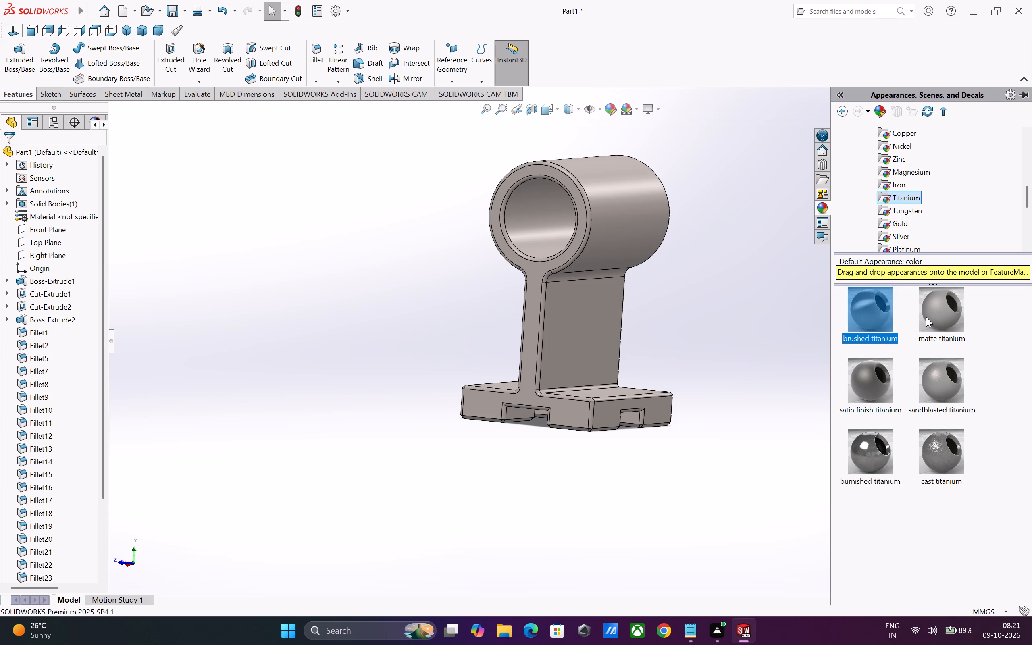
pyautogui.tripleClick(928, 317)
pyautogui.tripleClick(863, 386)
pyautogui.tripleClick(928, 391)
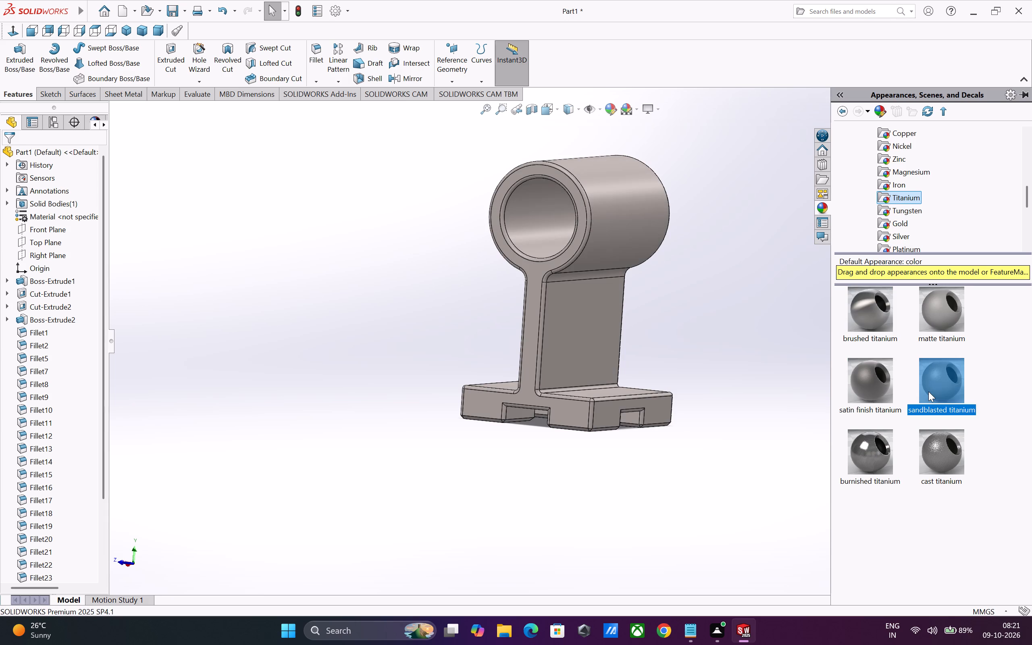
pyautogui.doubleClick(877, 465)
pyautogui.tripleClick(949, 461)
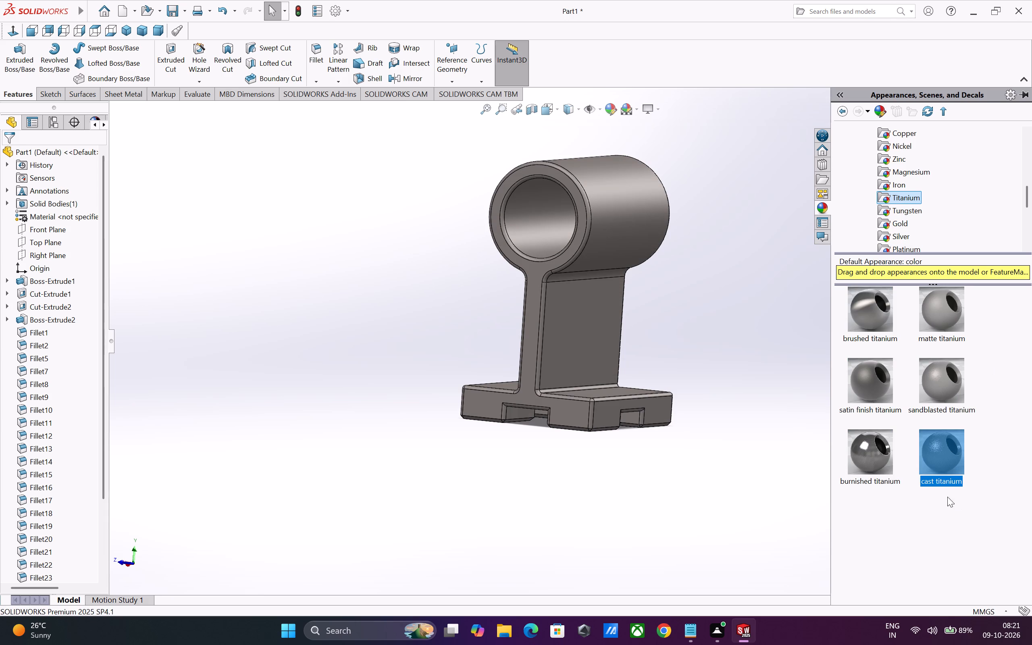
# Examine the cast titanium finish on the tube, upright and slotted base from all sides.
pyautogui.moveTo(668, 489); pyautogui.dragTo(769, 501, button='middle')
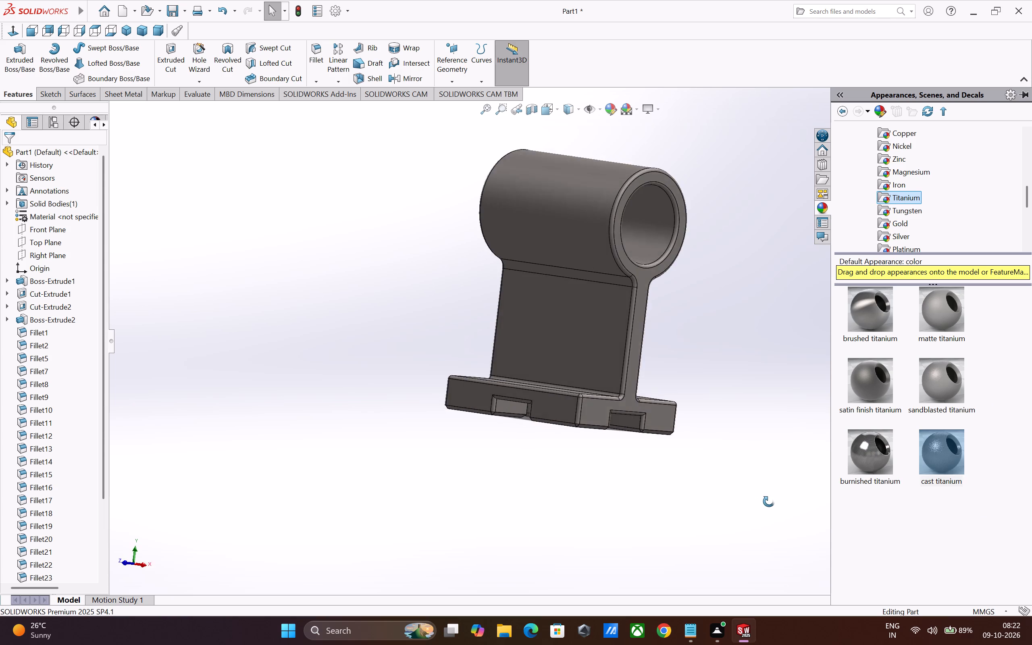
pyautogui.moveTo(769, 501); pyautogui.dragTo(529, 509, button='middle')
pyautogui.moveTo(728, 482); pyautogui.dragTo(613, 506, button='middle')
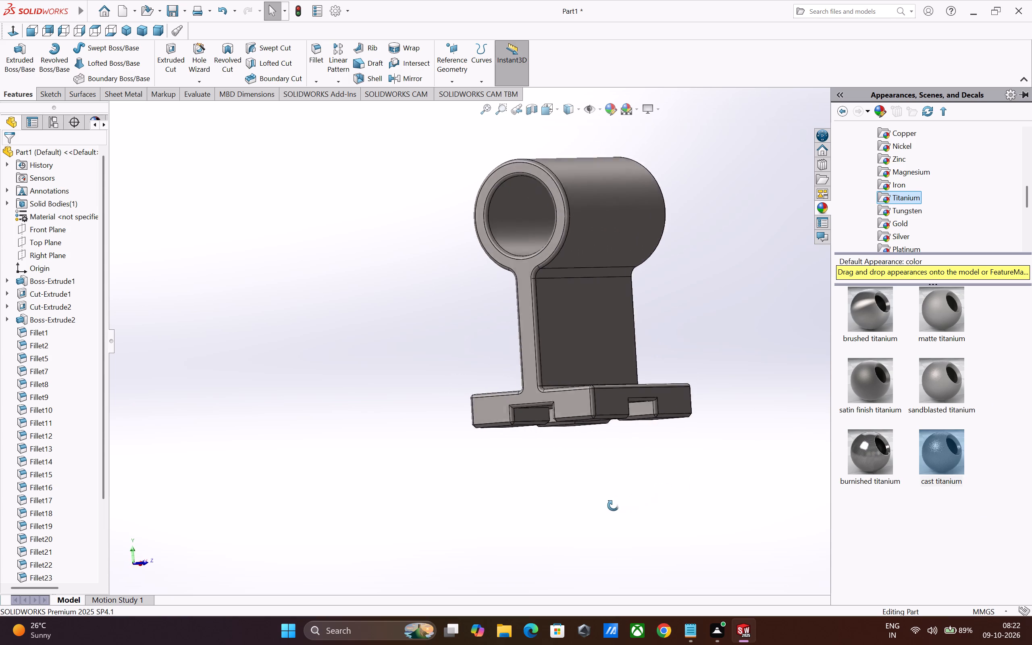
pyautogui.moveTo(613, 506); pyautogui.dragTo(476, 508, button='middle')
pyautogui.moveTo(755, 330); pyautogui.dragTo(624, 378, button='middle')
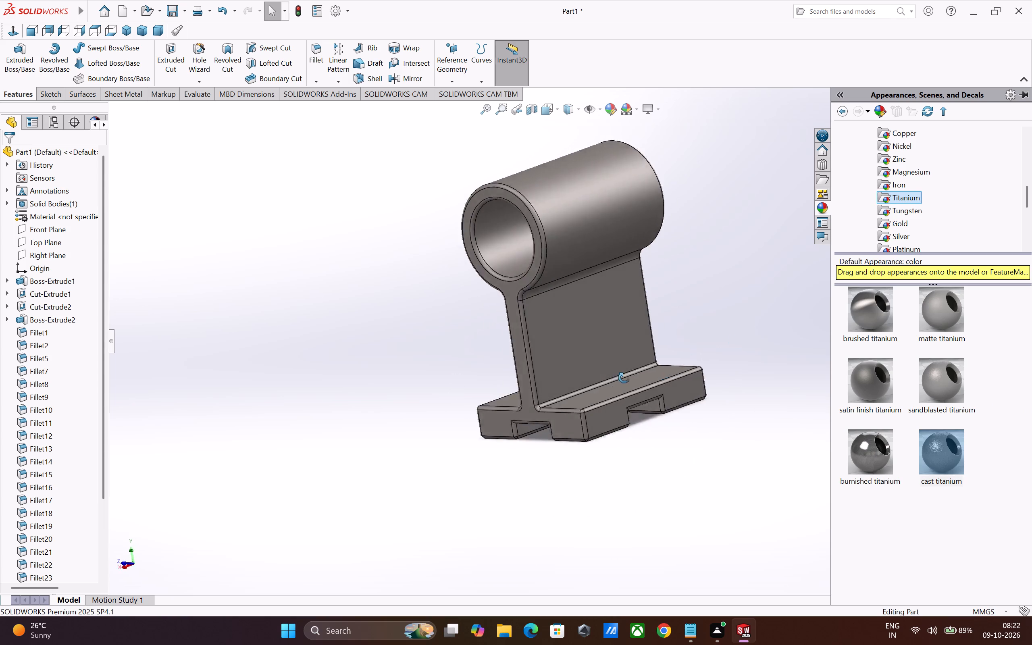
pyautogui.moveTo(624, 378); pyautogui.dragTo(287, 337, button='middle')
pyautogui.moveTo(761, 228); pyautogui.dragTo(512, 352, button='middle')
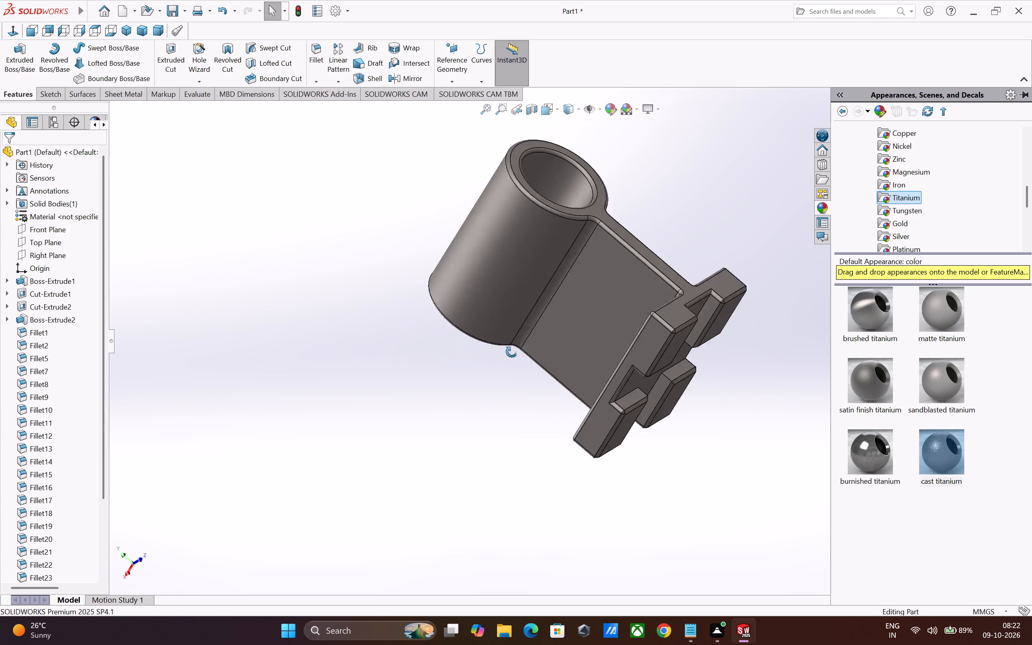
pyautogui.moveTo(512, 352); pyautogui.dragTo(714, 191, button='middle')
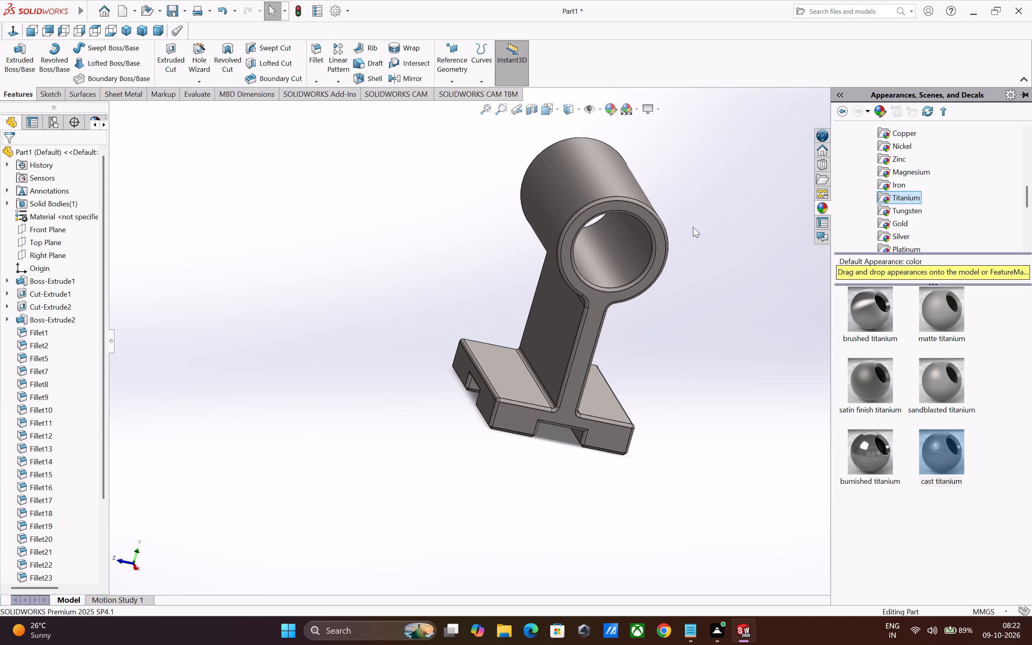
pyautogui.moveTo(629, 405); pyautogui.dragTo(631, 345, button='middle')
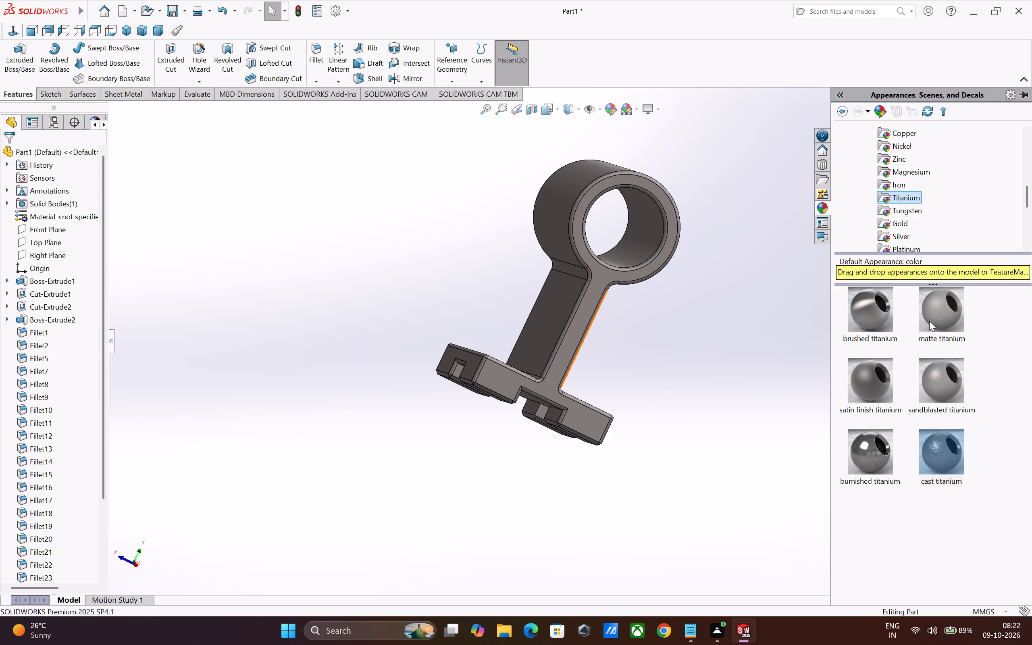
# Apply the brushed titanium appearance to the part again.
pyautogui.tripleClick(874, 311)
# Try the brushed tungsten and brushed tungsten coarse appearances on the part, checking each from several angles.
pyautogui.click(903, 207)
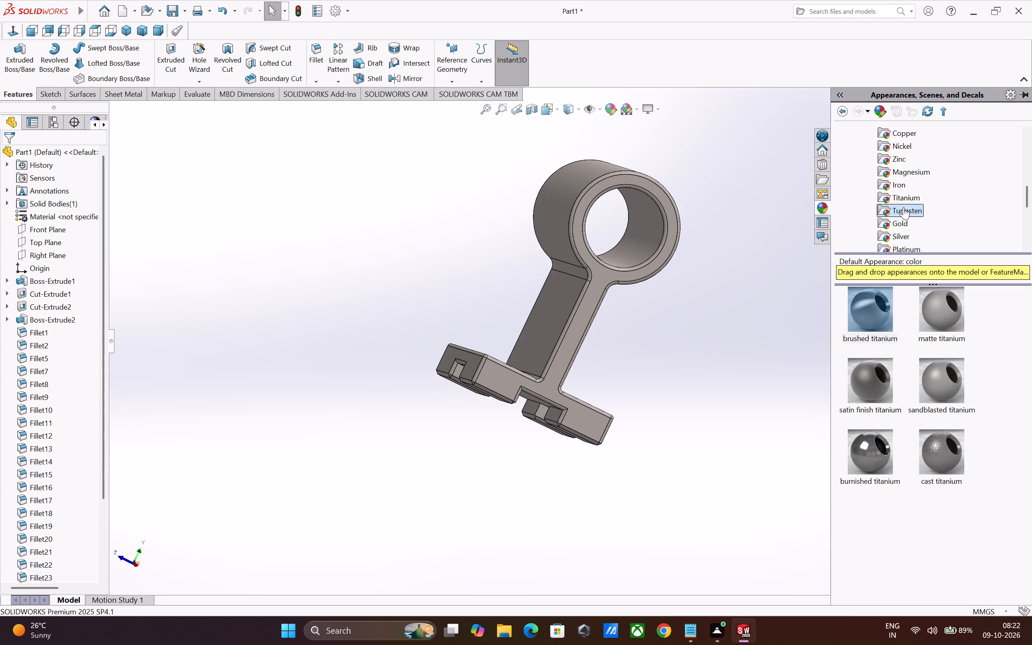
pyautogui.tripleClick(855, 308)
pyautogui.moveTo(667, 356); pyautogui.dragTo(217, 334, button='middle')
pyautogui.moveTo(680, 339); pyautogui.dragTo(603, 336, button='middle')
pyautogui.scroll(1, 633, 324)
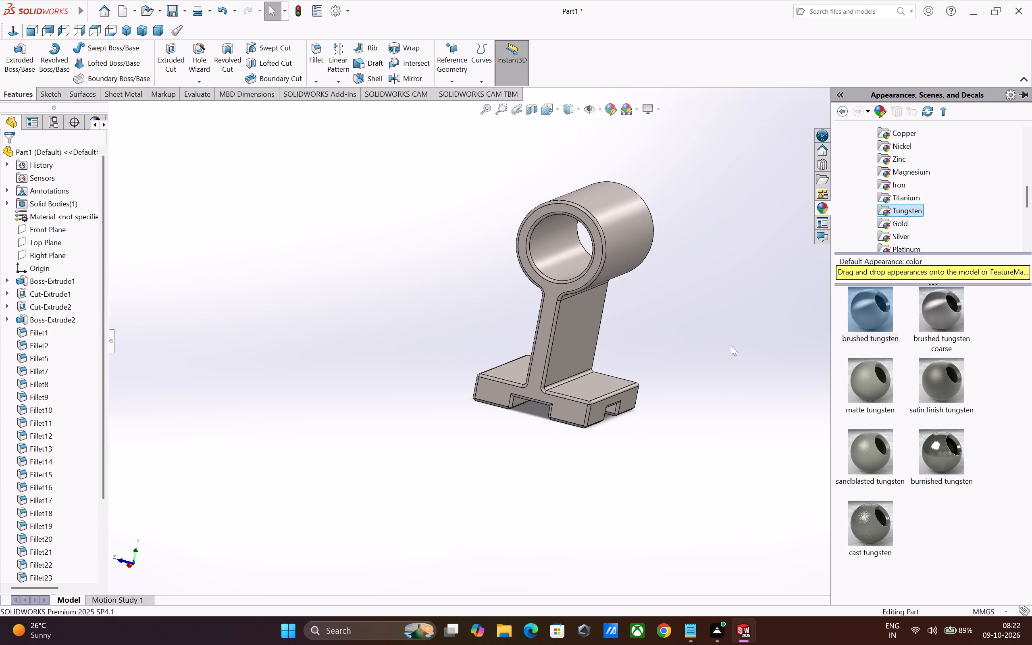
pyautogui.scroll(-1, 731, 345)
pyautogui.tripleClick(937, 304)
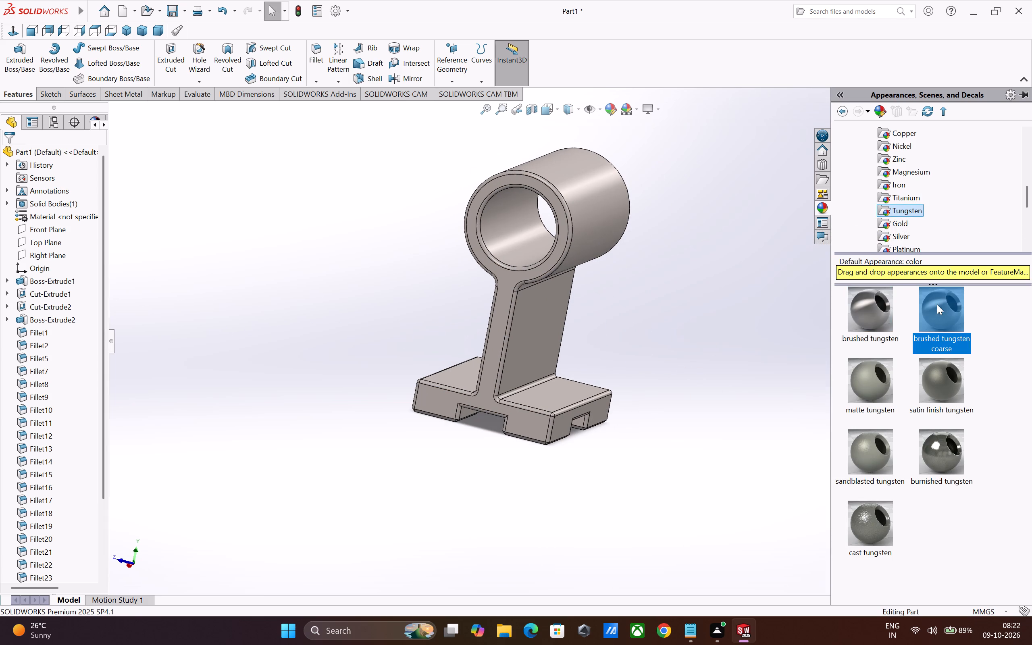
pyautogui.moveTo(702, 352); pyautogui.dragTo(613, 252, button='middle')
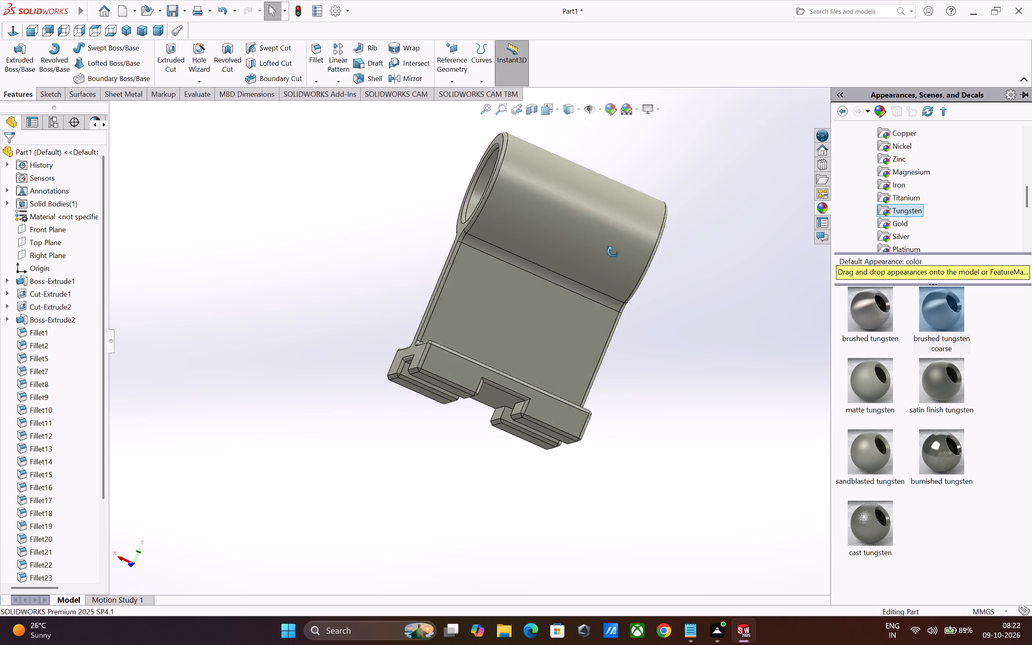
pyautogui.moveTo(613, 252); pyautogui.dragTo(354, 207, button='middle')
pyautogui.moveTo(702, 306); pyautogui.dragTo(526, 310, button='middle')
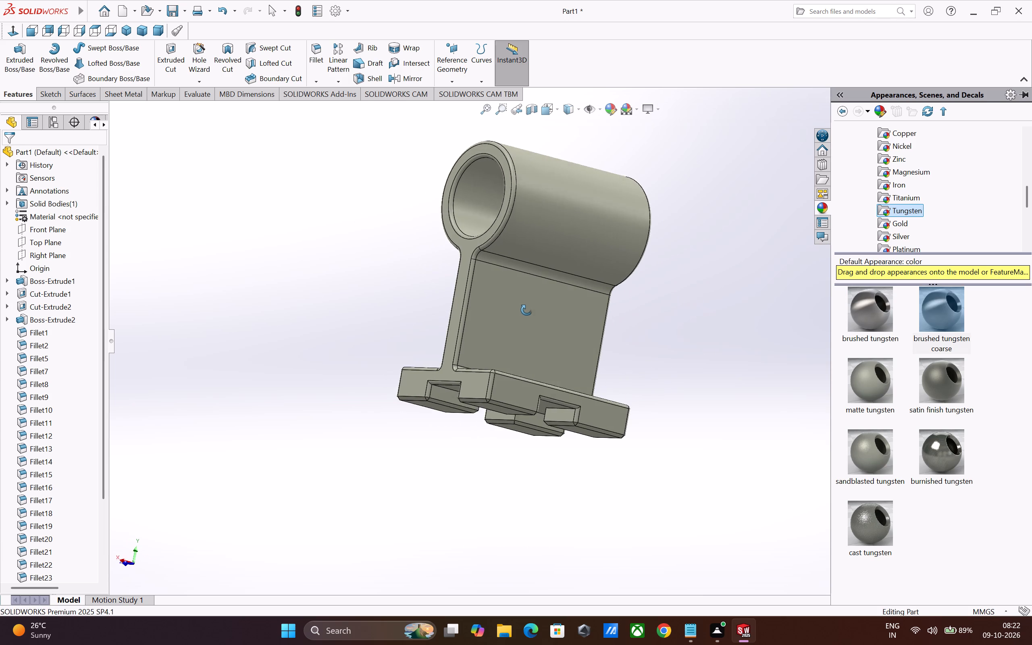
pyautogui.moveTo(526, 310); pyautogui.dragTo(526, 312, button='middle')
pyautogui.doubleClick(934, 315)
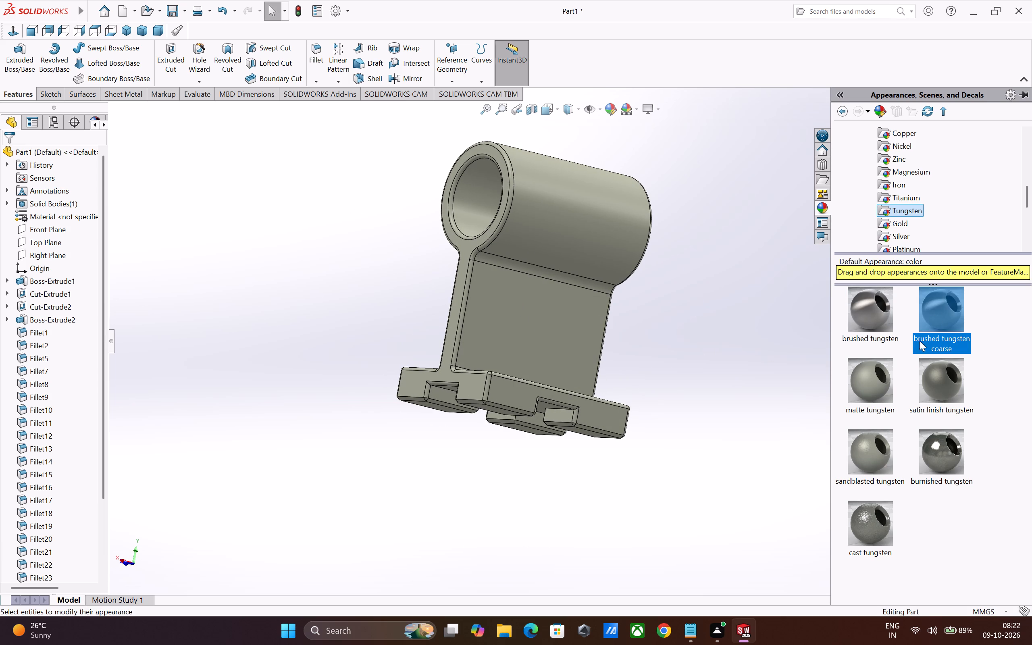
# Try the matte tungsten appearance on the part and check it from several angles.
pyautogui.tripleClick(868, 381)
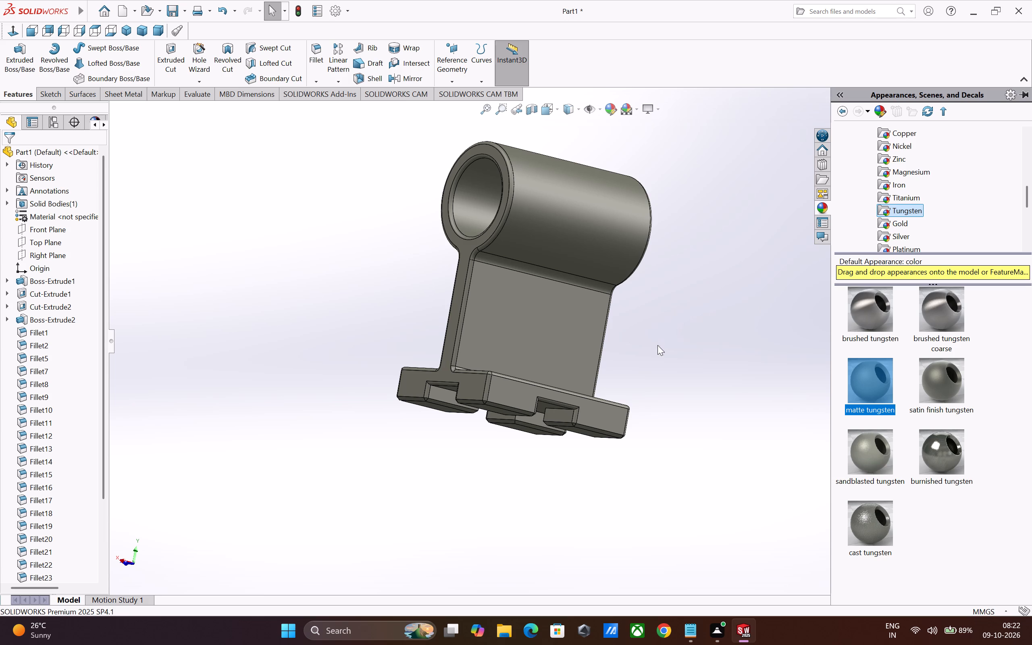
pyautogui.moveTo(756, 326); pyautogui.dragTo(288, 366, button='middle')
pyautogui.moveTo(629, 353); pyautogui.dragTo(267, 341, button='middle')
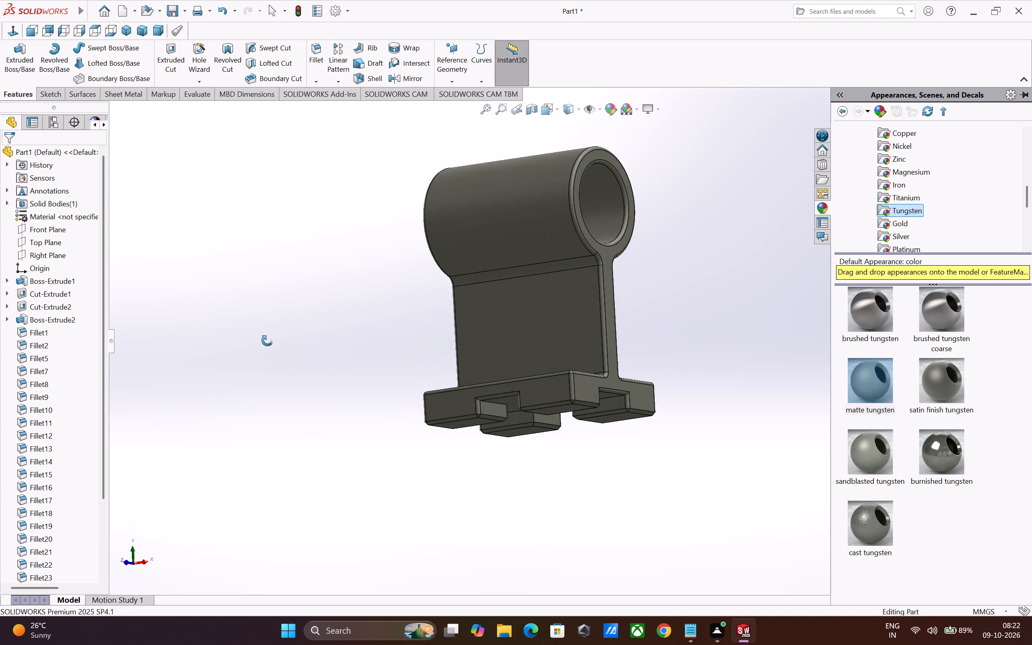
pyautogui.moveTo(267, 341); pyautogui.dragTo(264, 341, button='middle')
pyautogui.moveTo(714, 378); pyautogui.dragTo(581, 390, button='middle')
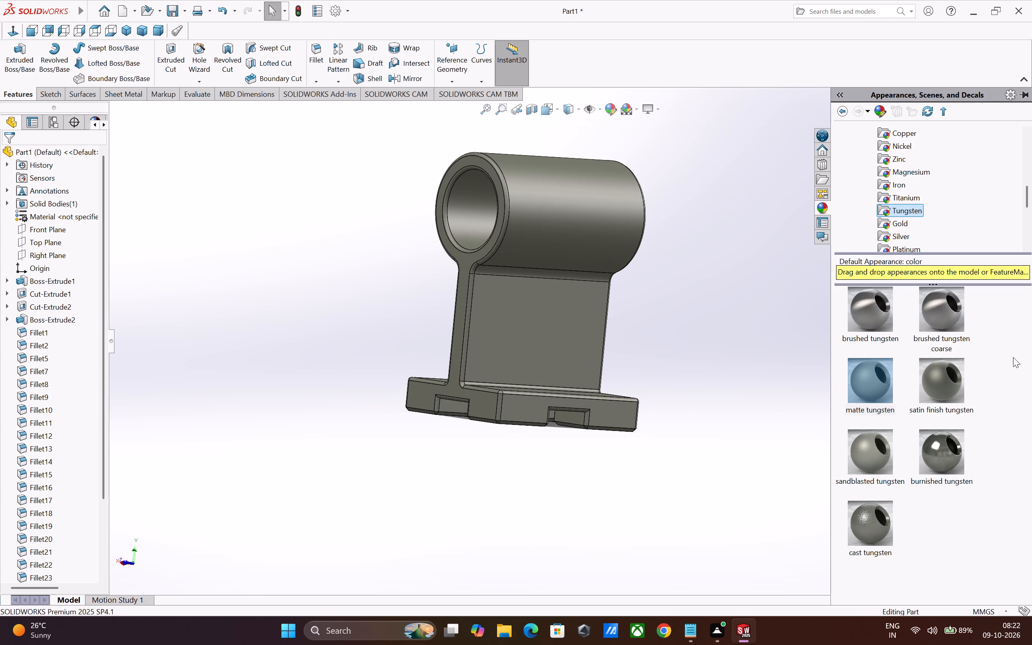
# Apply the satin finish tungsten appearance to the part.
pyautogui.tripleClick(942, 387)
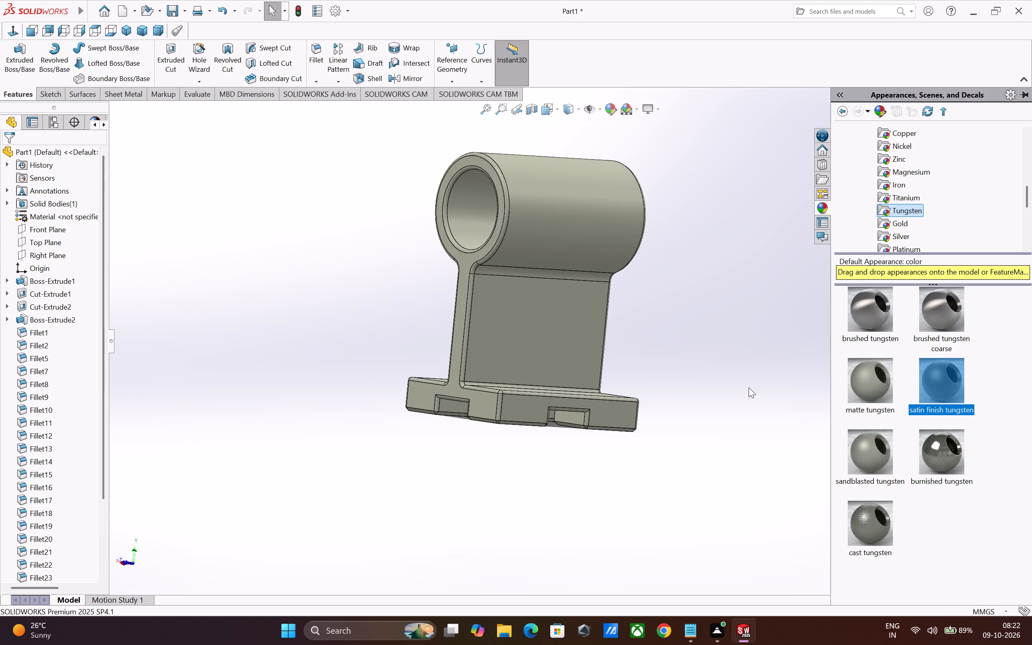
# Examine the satin finish tungsten look on the tube, upright and slotted base from all sides.
pyautogui.moveTo(701, 381); pyautogui.dragTo(581, 381, button='middle')
pyautogui.moveTo(695, 368); pyautogui.dragTo(635, 365, button='middle')
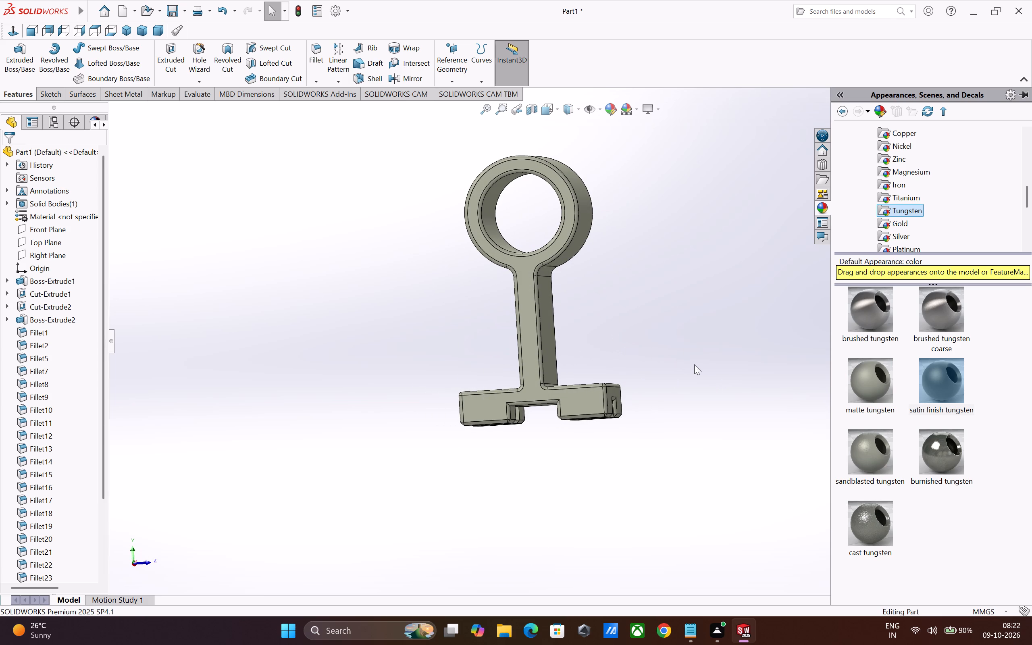
pyautogui.moveTo(697, 364); pyautogui.dragTo(422, 341, button='middle')
pyautogui.moveTo(665, 370); pyautogui.dragTo(660, 369, button='middle')
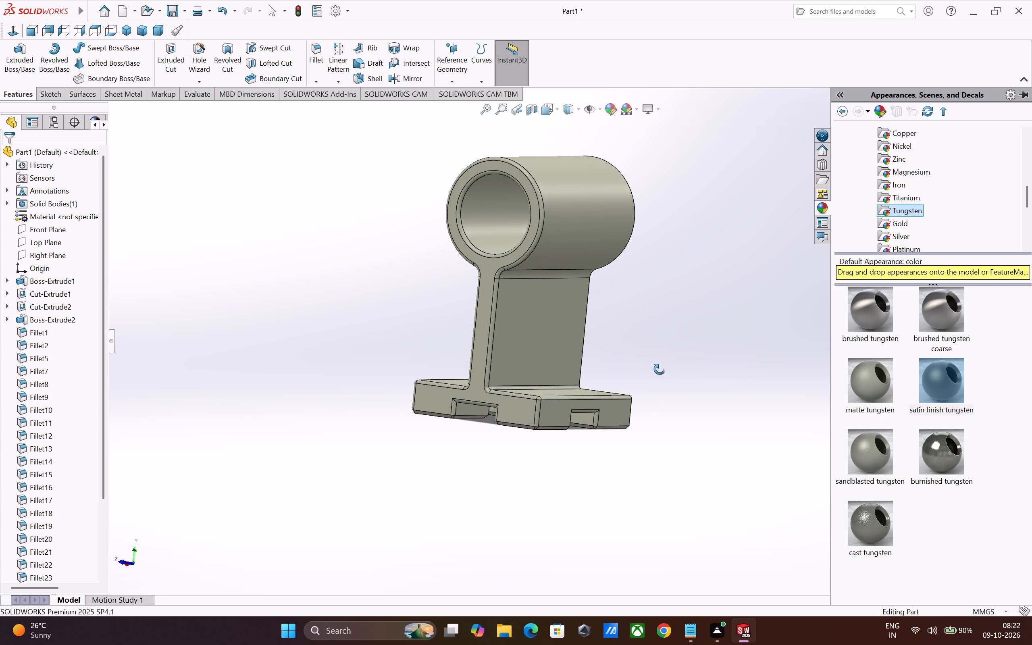
pyautogui.moveTo(660, 369); pyautogui.dragTo(488, 369, button='middle')
pyautogui.moveTo(631, 375); pyautogui.dragTo(435, 372, button='middle')
pyautogui.moveTo(740, 395); pyautogui.dragTo(690, 385, button='middle')
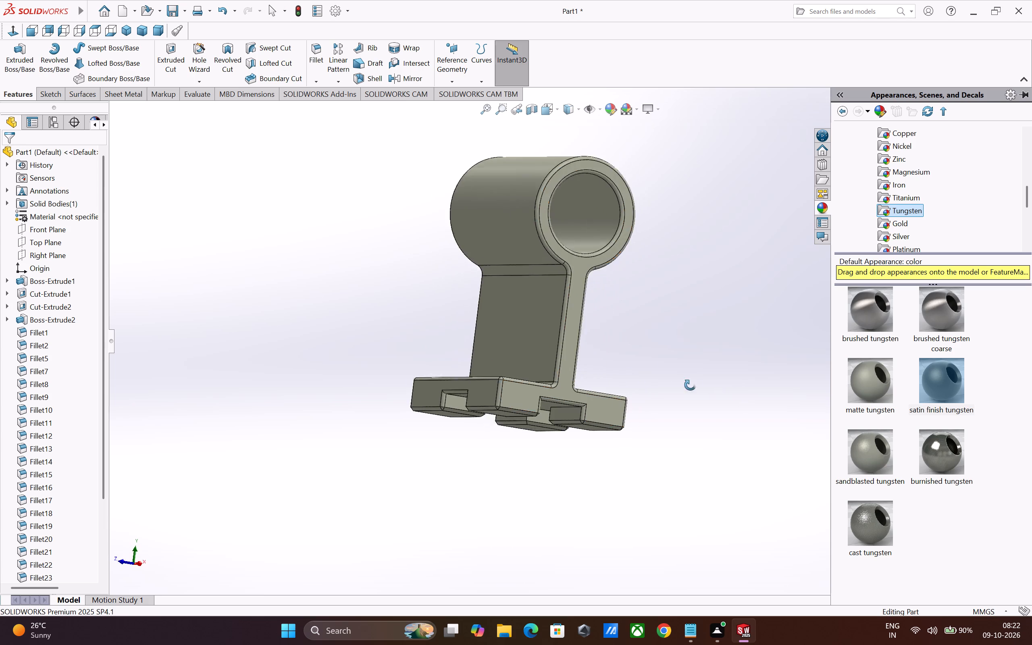
pyautogui.moveTo(690, 385); pyautogui.dragTo(549, 313, button='middle')
pyautogui.moveTo(649, 350); pyautogui.dragTo(493, 300, button='middle')
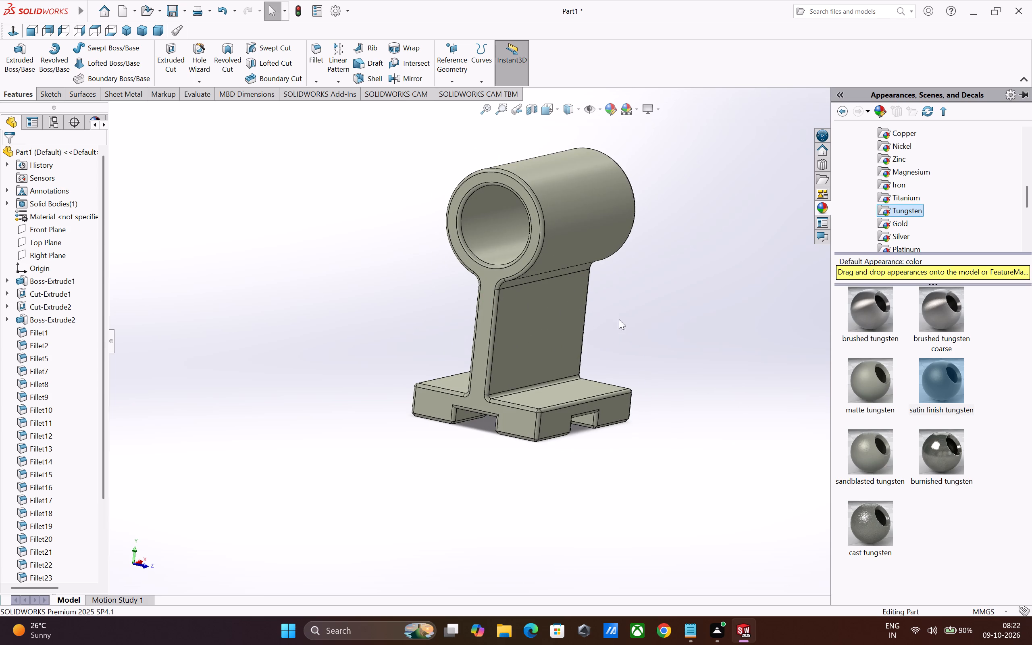
pyautogui.moveTo(655, 334); pyautogui.dragTo(501, 330, button='middle')
pyautogui.moveTo(677, 380); pyautogui.dragTo(497, 366, button='middle')
pyautogui.moveTo(727, 405); pyautogui.dragTo(578, 374, button='middle')
pyautogui.moveTo(739, 391); pyautogui.dragTo(626, 381, button='middle')
pyautogui.moveTo(718, 381); pyautogui.dragTo(680, 379, button='middle')
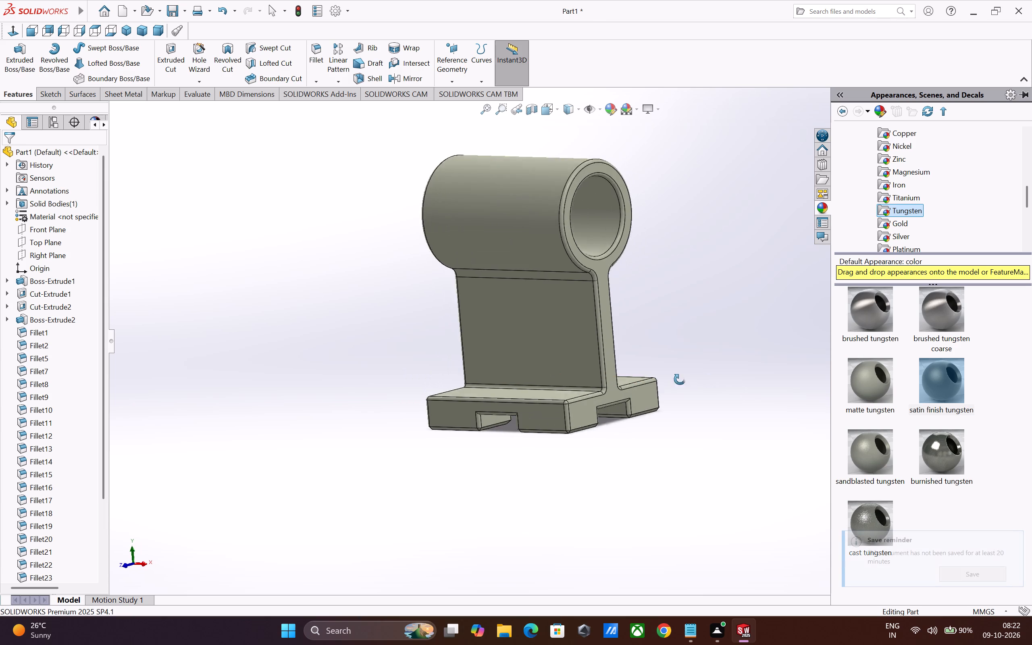
pyautogui.moveTo(680, 379); pyautogui.dragTo(614, 379, button='middle')
pyautogui.moveTo(754, 389); pyautogui.dragTo(615, 389, button='middle')
pyautogui.moveTo(687, 391); pyautogui.dragTo(639, 387, button='middle')
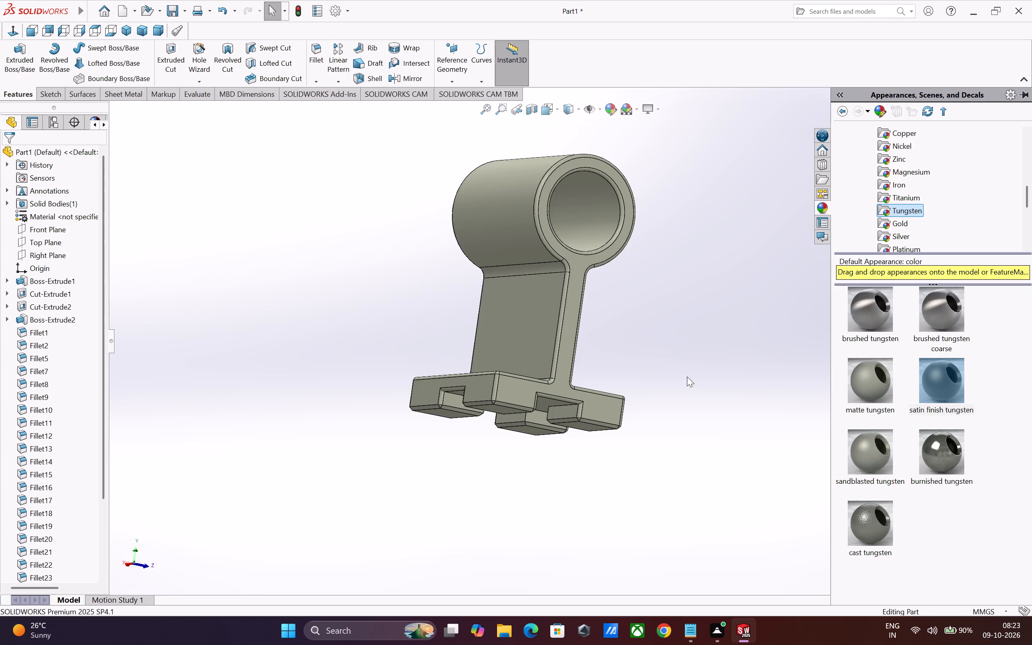
pyautogui.moveTo(688, 376); pyautogui.dragTo(446, 401, button='middle')
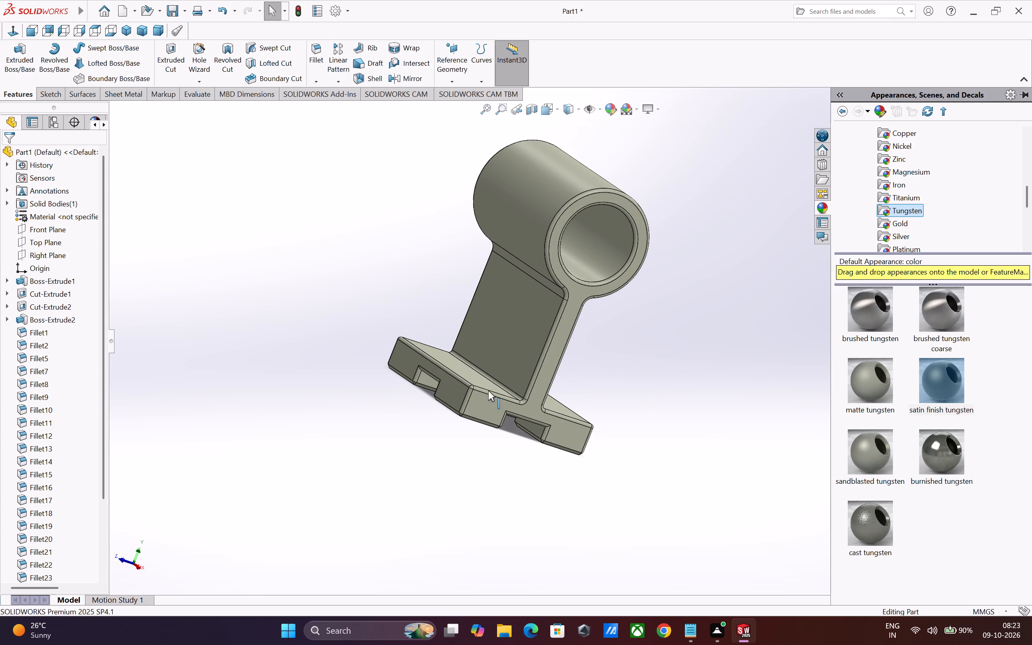
# Examine the satin finish tungsten look on the tube's bore, the upright and the underside of the slotted base.
pyautogui.moveTo(585, 388); pyautogui.dragTo(782, 409, button='middle')
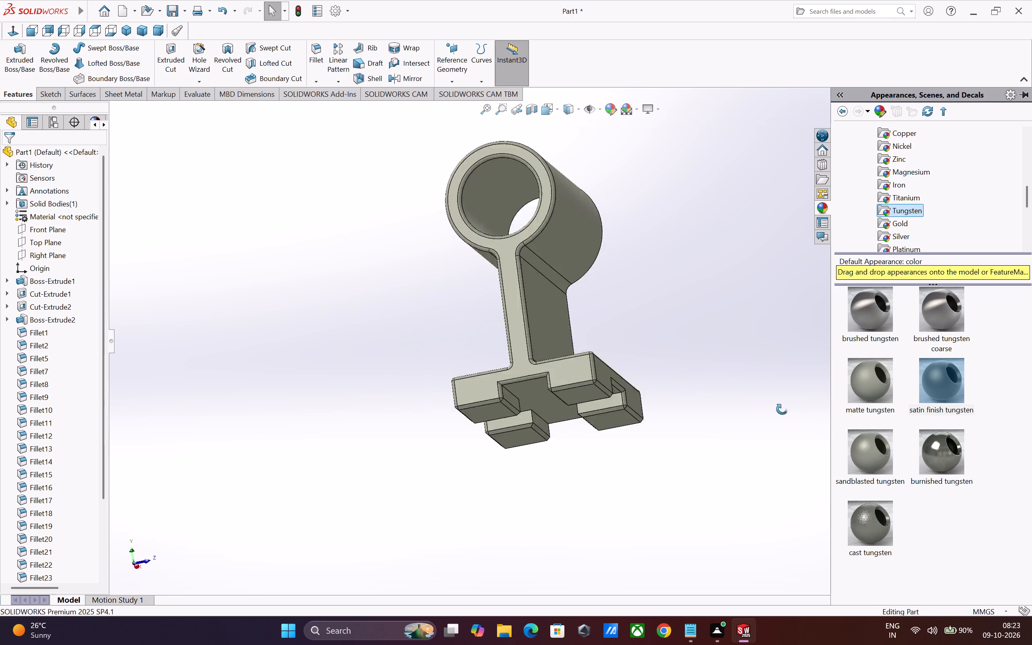
pyautogui.moveTo(782, 409); pyautogui.dragTo(856, 423, button='middle')
pyautogui.moveTo(437, 427); pyautogui.dragTo(681, 423, button='middle')
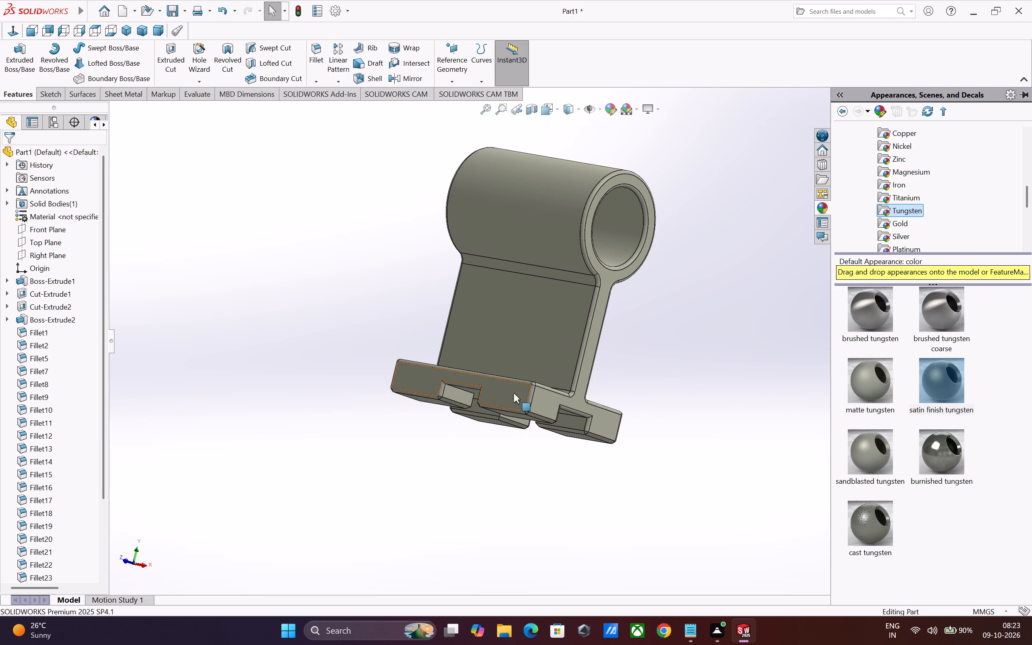
pyautogui.moveTo(353, 363); pyautogui.dragTo(736, 436, button='middle')
pyautogui.moveTo(393, 404); pyautogui.dragTo(680, 440, button='middle')
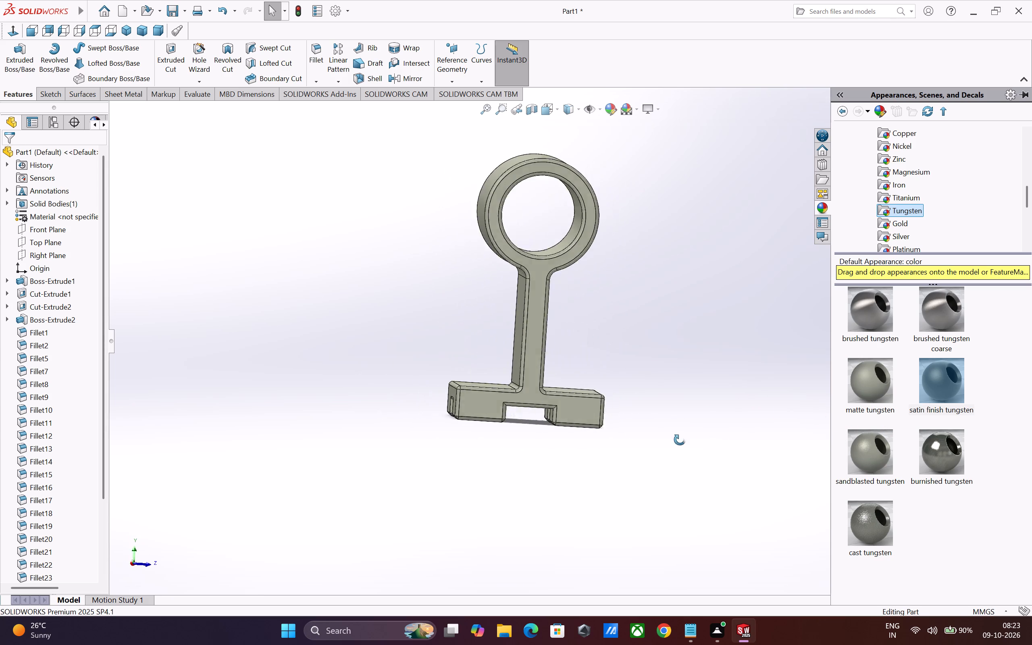
pyautogui.moveTo(680, 440); pyautogui.dragTo(711, 444, button='middle')
pyautogui.moveTo(314, 430); pyautogui.dragTo(664, 443, button='middle')
pyautogui.moveTo(340, 371); pyautogui.dragTo(443, 390, button='middle')
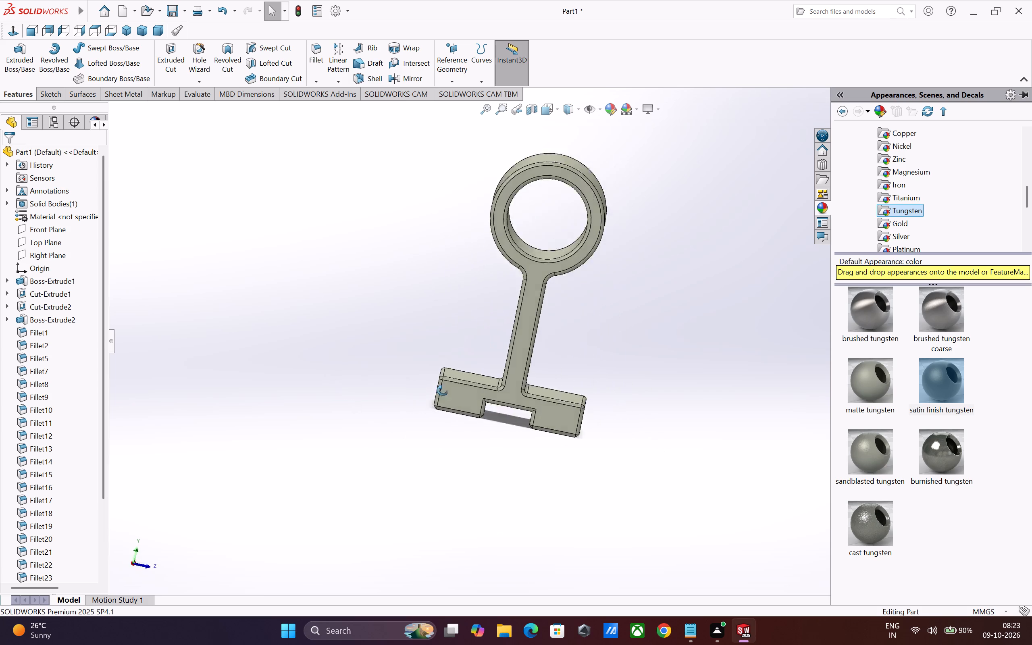
pyautogui.moveTo(443, 390); pyautogui.dragTo(823, 440, button='middle')
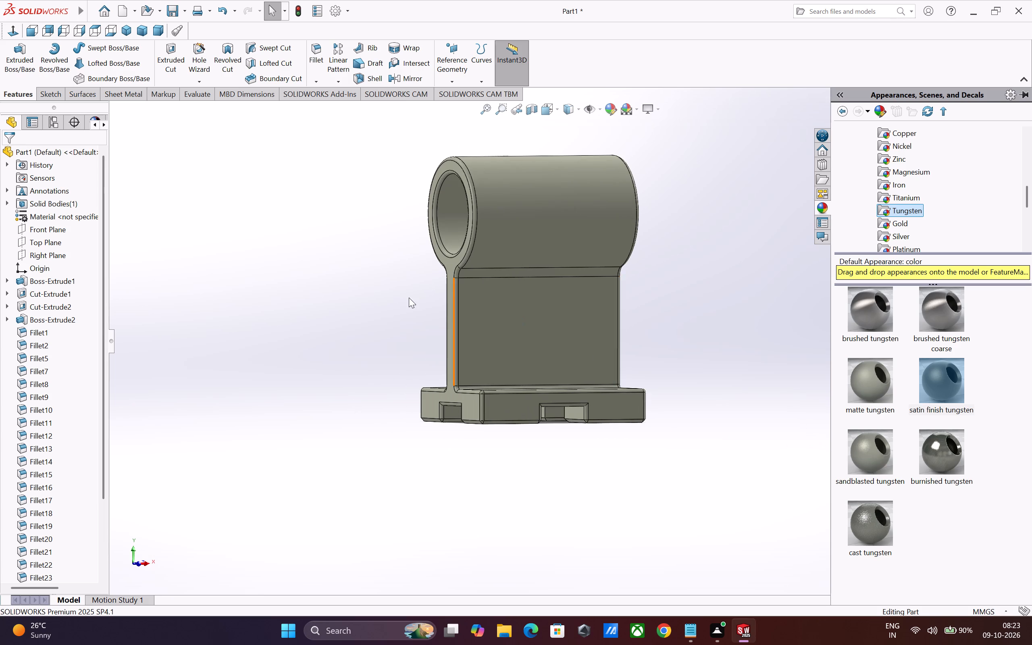
pyautogui.moveTo(461, 318); pyautogui.dragTo(368, 253, button='middle')
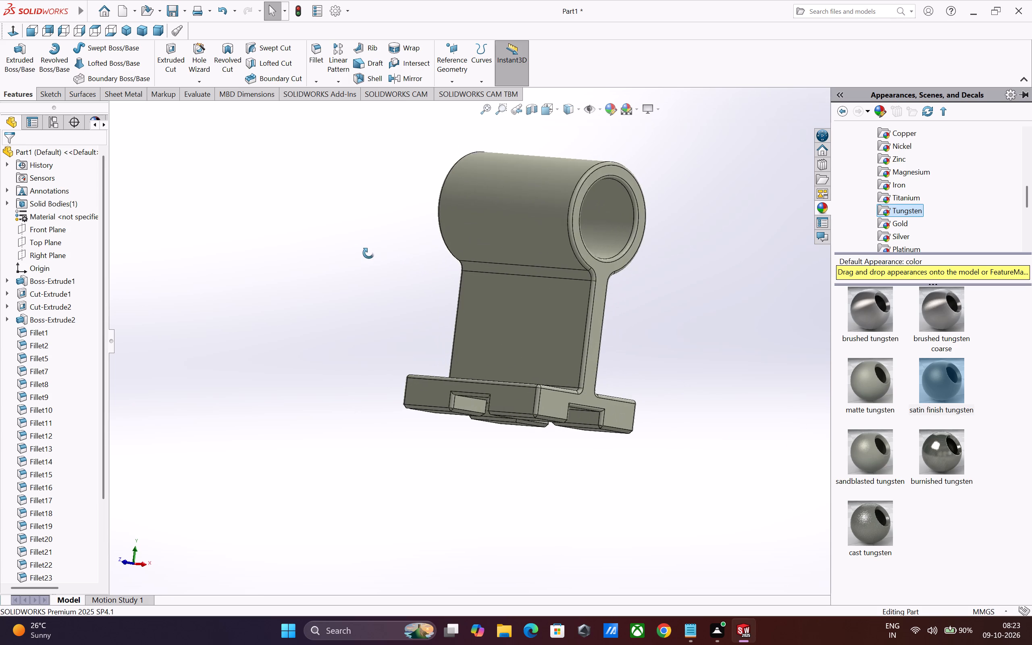
pyautogui.moveTo(368, 253); pyautogui.dragTo(364, 262, button='middle')
pyautogui.scroll(2, 305, 348)
pyautogui.scroll(-2, 589, 306)
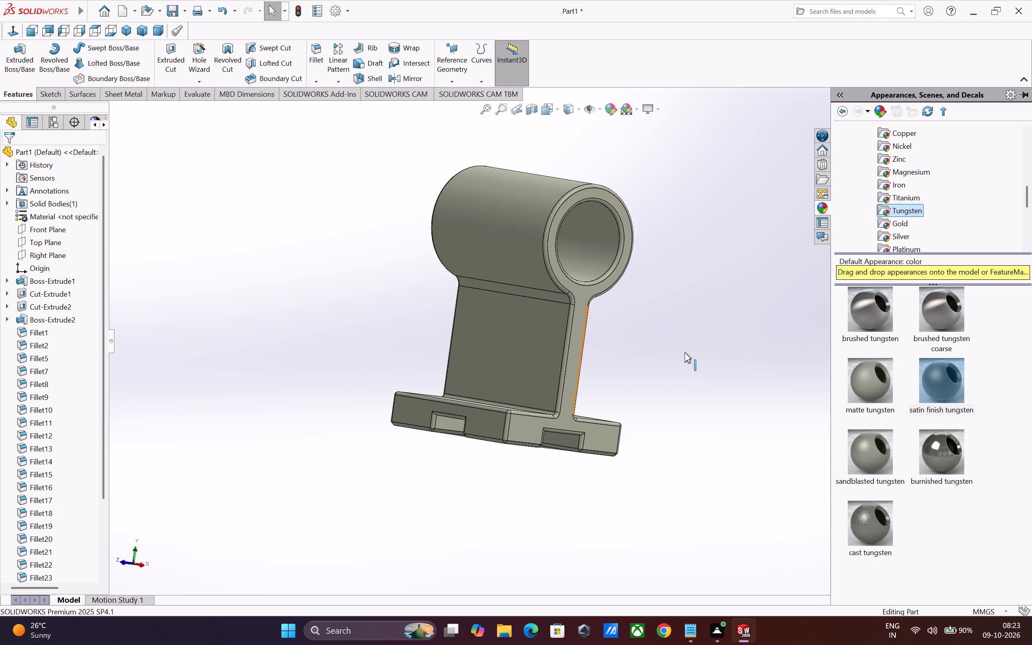
pyautogui.moveTo(682, 350); pyautogui.dragTo(672, 347, button='middle')
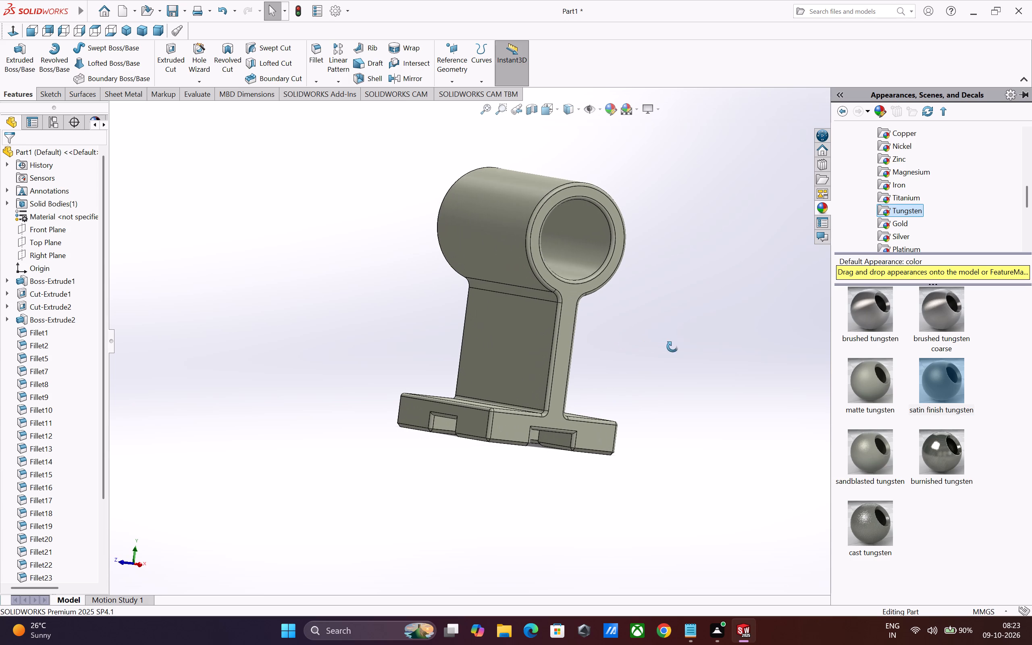
pyautogui.moveTo(672, 347); pyautogui.dragTo(672, 347, button='middle')
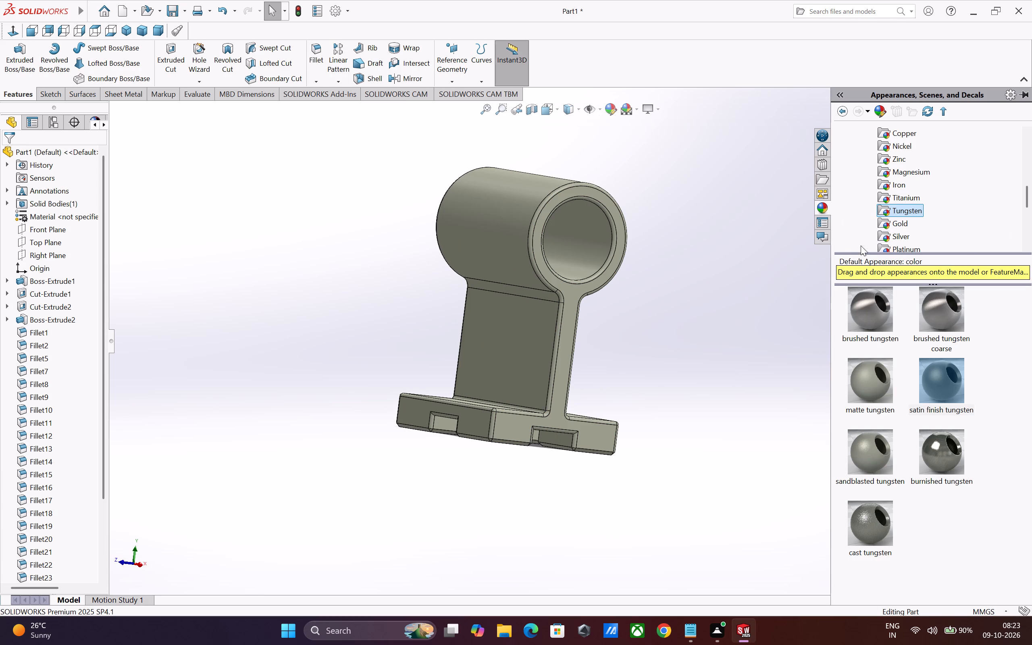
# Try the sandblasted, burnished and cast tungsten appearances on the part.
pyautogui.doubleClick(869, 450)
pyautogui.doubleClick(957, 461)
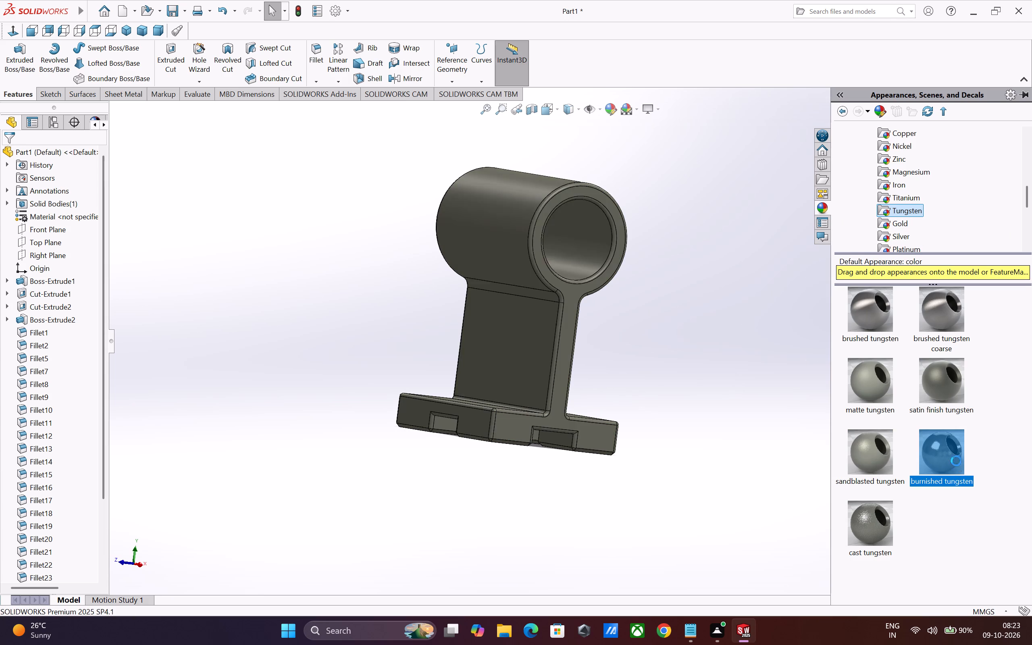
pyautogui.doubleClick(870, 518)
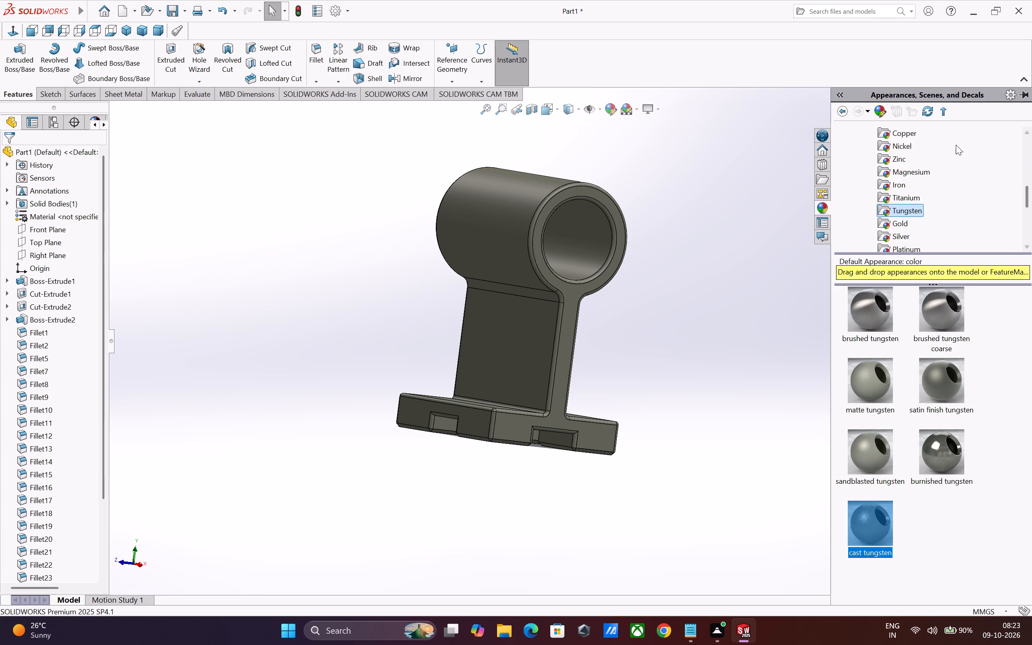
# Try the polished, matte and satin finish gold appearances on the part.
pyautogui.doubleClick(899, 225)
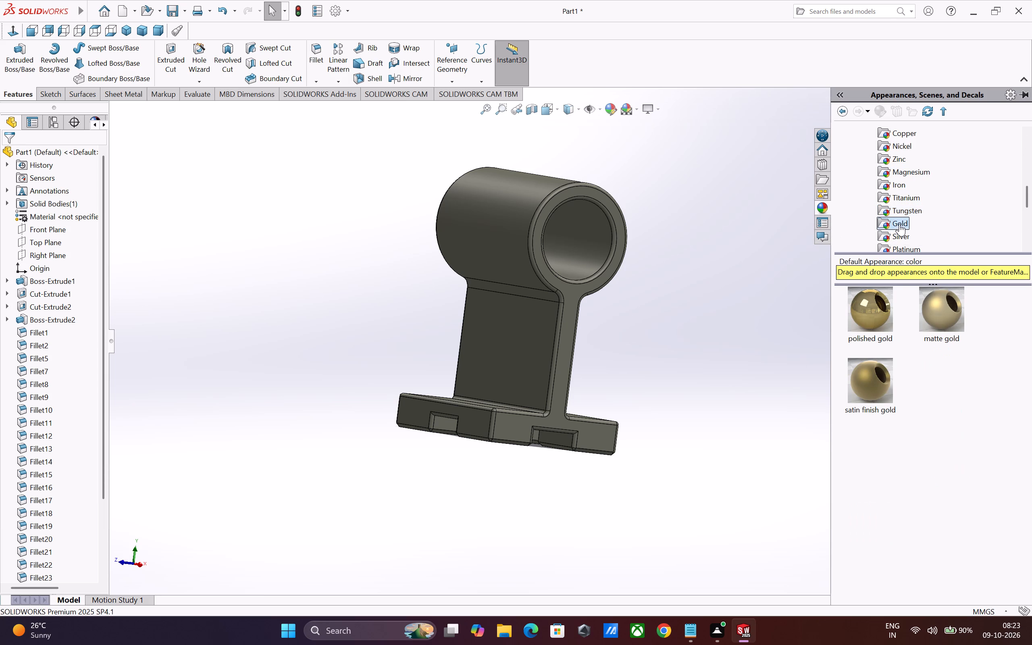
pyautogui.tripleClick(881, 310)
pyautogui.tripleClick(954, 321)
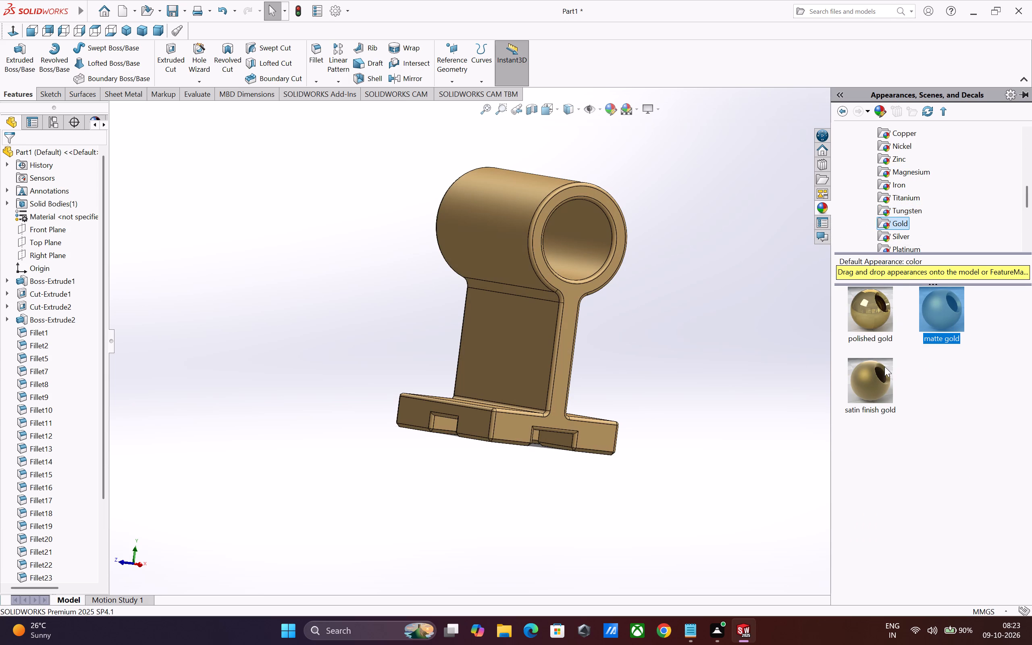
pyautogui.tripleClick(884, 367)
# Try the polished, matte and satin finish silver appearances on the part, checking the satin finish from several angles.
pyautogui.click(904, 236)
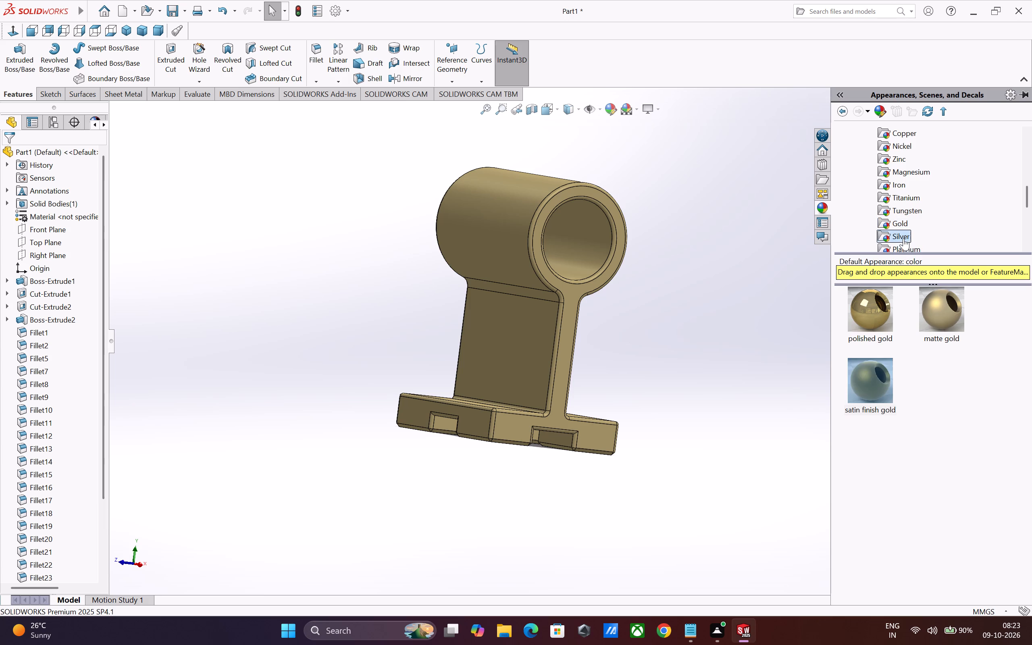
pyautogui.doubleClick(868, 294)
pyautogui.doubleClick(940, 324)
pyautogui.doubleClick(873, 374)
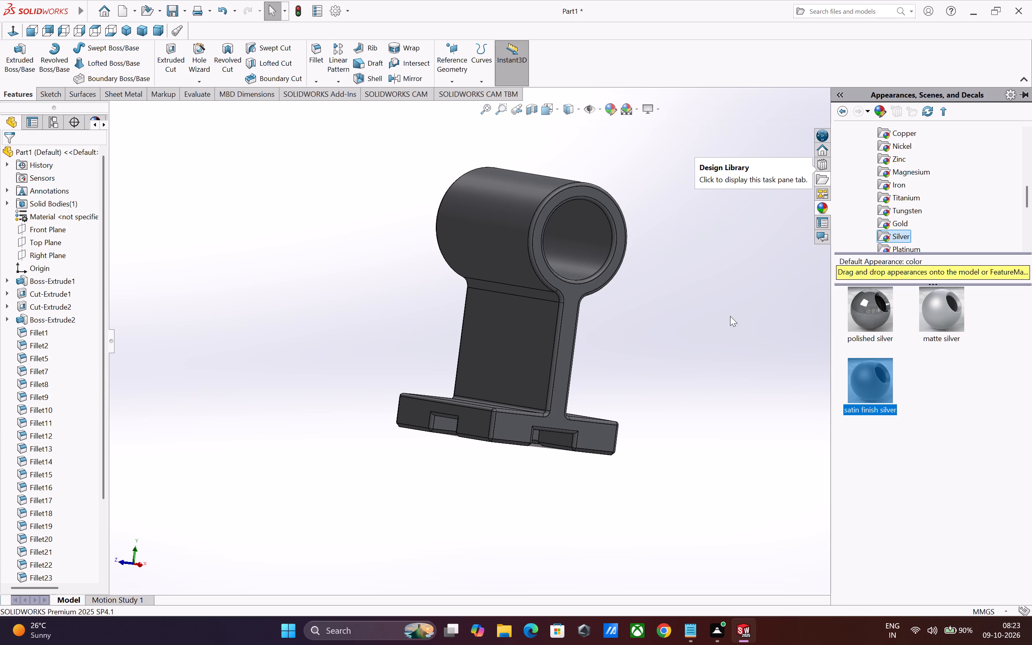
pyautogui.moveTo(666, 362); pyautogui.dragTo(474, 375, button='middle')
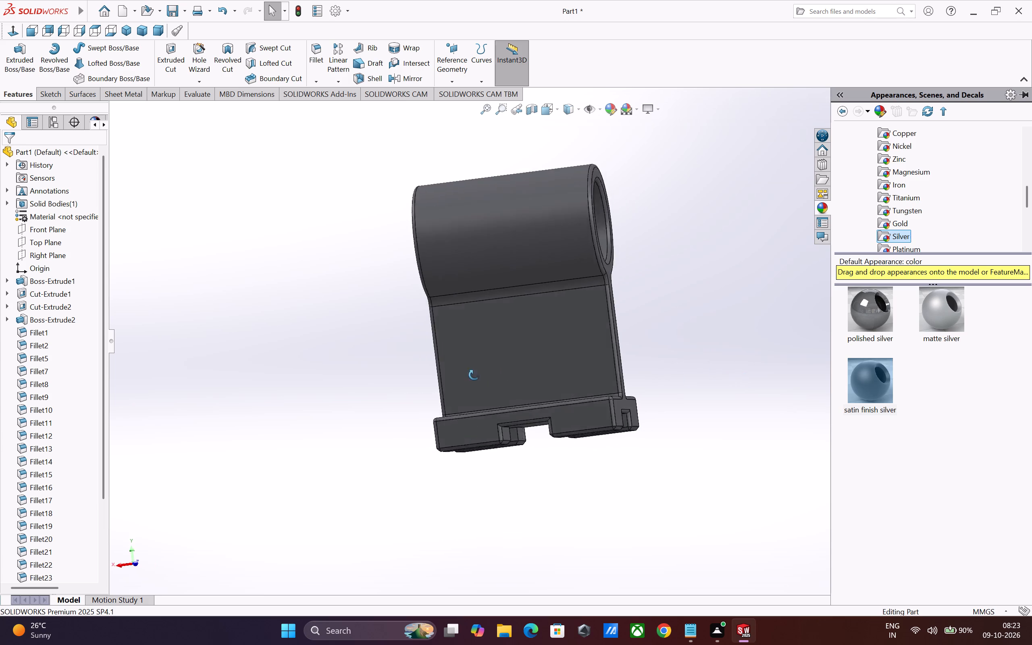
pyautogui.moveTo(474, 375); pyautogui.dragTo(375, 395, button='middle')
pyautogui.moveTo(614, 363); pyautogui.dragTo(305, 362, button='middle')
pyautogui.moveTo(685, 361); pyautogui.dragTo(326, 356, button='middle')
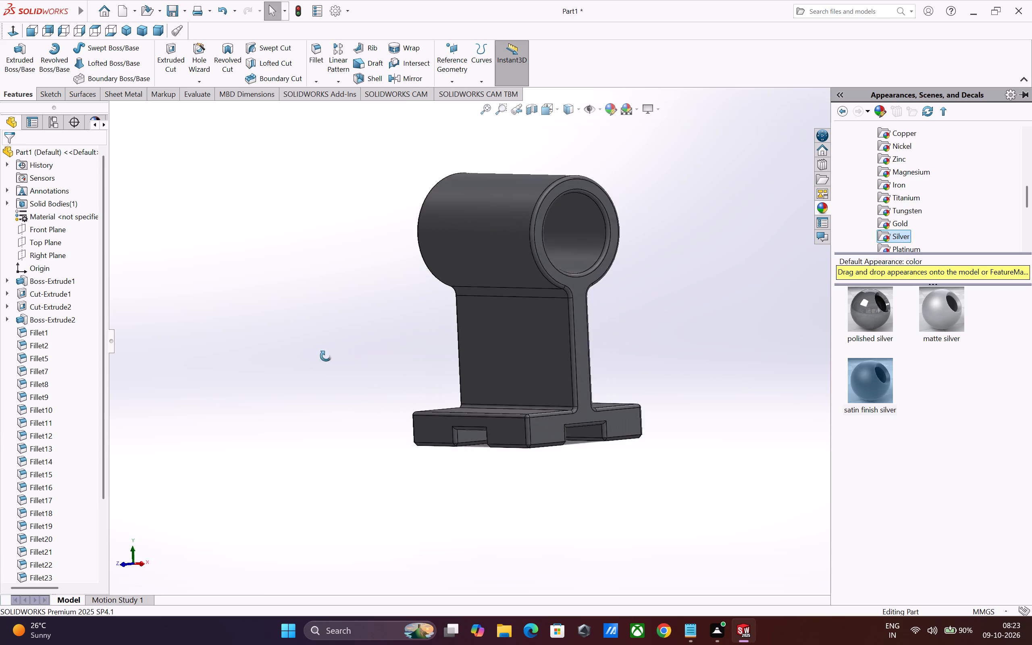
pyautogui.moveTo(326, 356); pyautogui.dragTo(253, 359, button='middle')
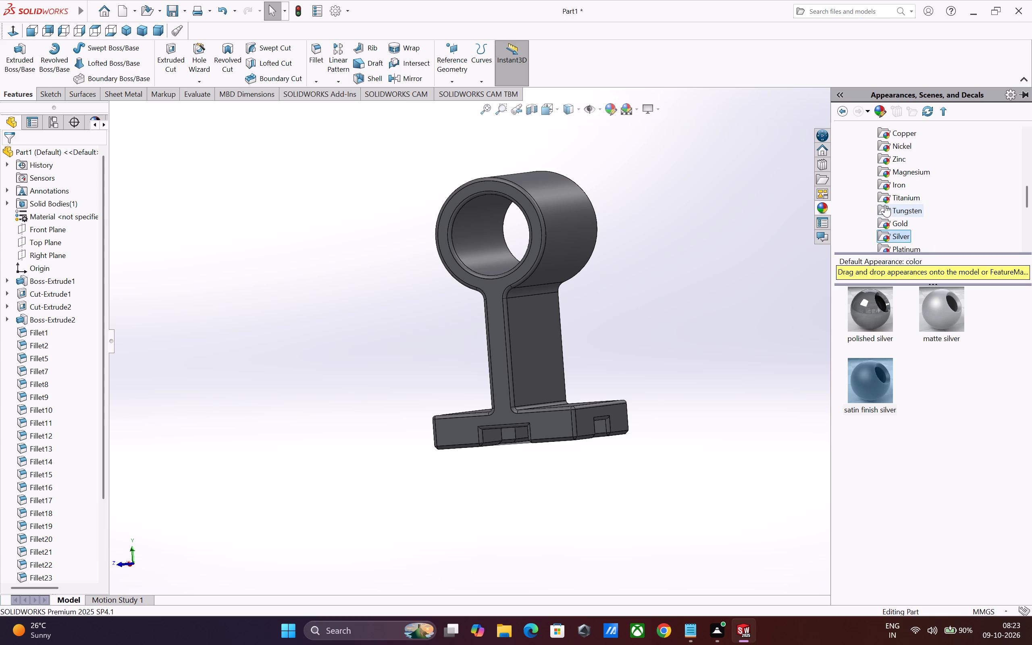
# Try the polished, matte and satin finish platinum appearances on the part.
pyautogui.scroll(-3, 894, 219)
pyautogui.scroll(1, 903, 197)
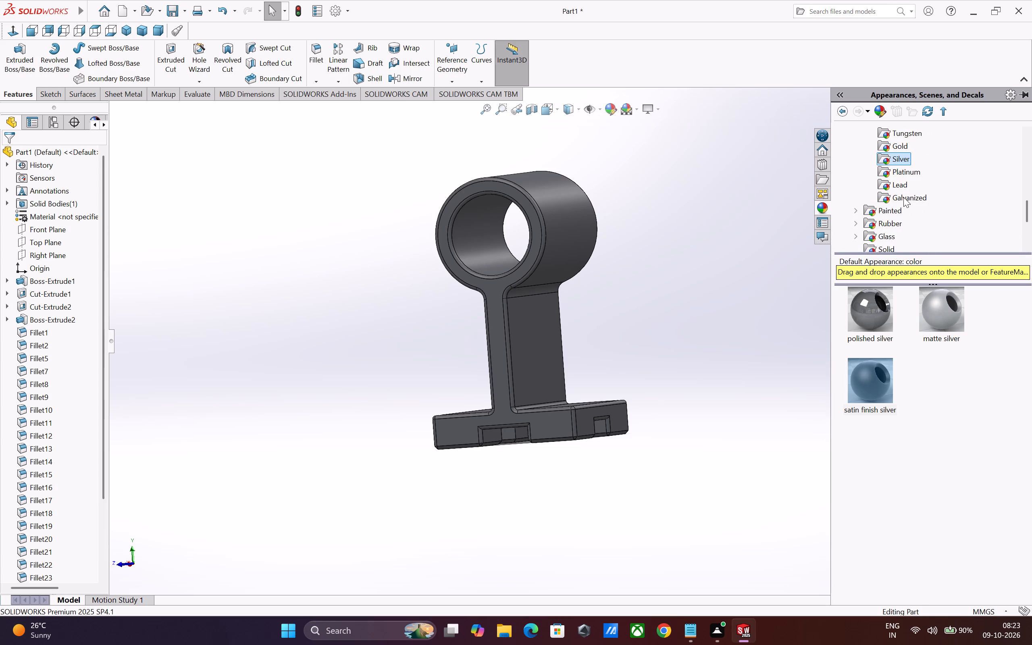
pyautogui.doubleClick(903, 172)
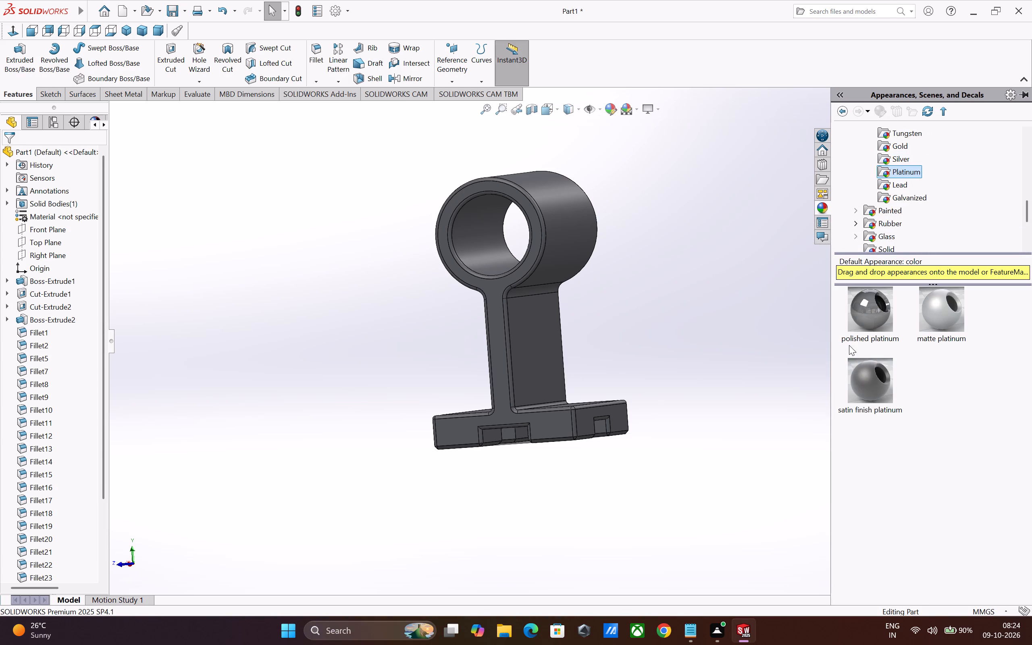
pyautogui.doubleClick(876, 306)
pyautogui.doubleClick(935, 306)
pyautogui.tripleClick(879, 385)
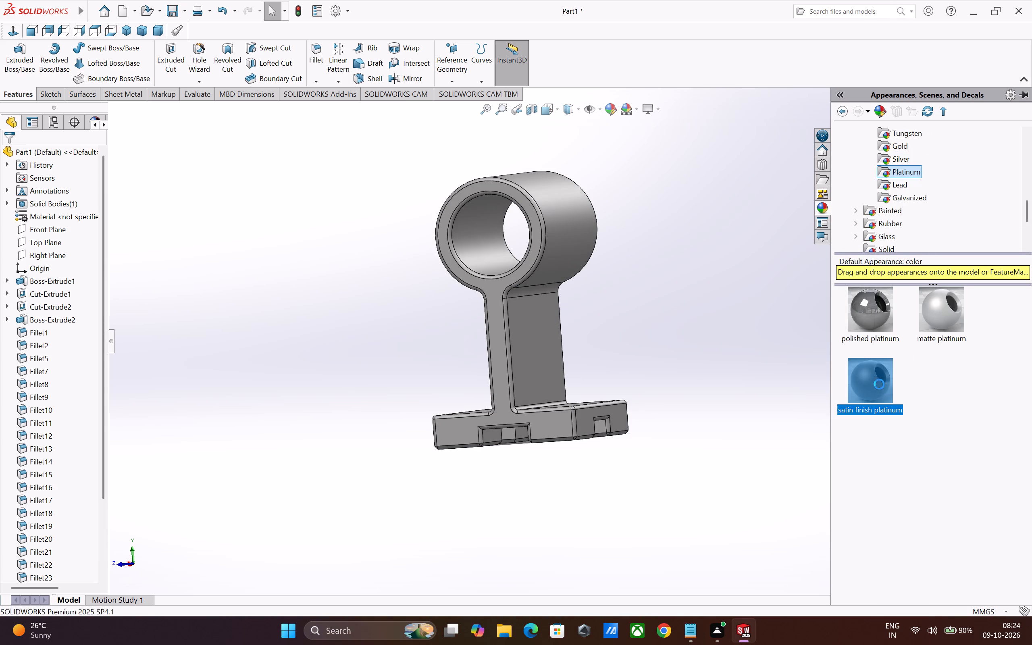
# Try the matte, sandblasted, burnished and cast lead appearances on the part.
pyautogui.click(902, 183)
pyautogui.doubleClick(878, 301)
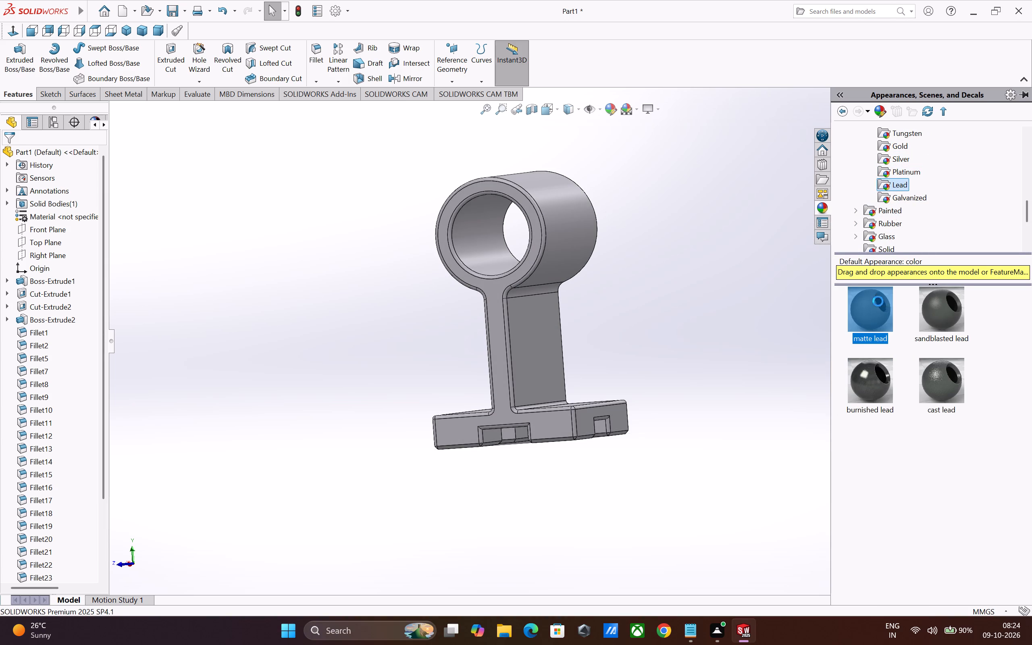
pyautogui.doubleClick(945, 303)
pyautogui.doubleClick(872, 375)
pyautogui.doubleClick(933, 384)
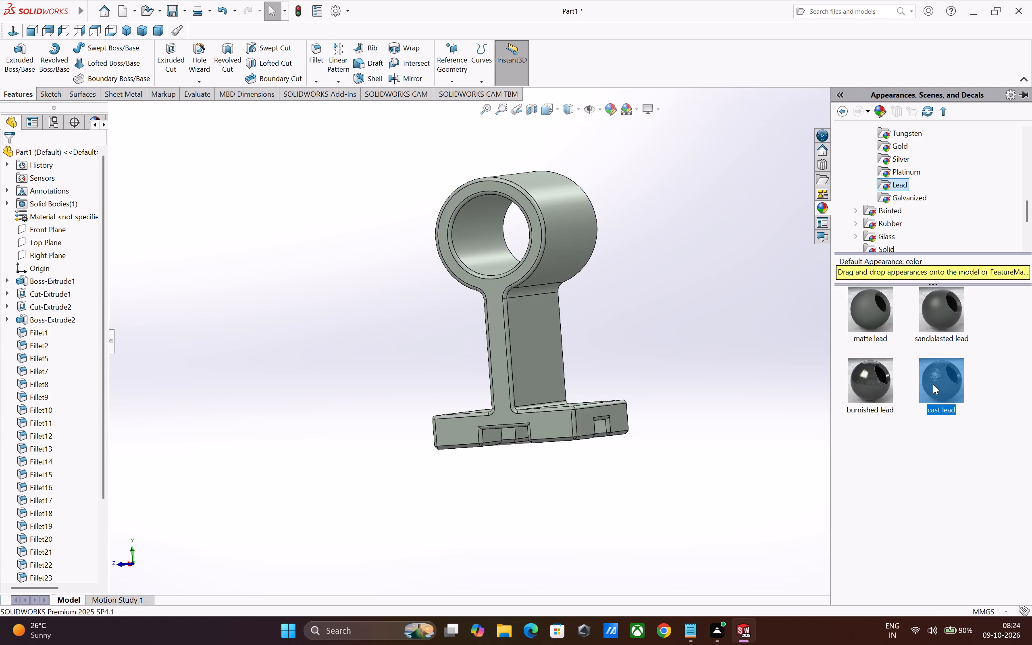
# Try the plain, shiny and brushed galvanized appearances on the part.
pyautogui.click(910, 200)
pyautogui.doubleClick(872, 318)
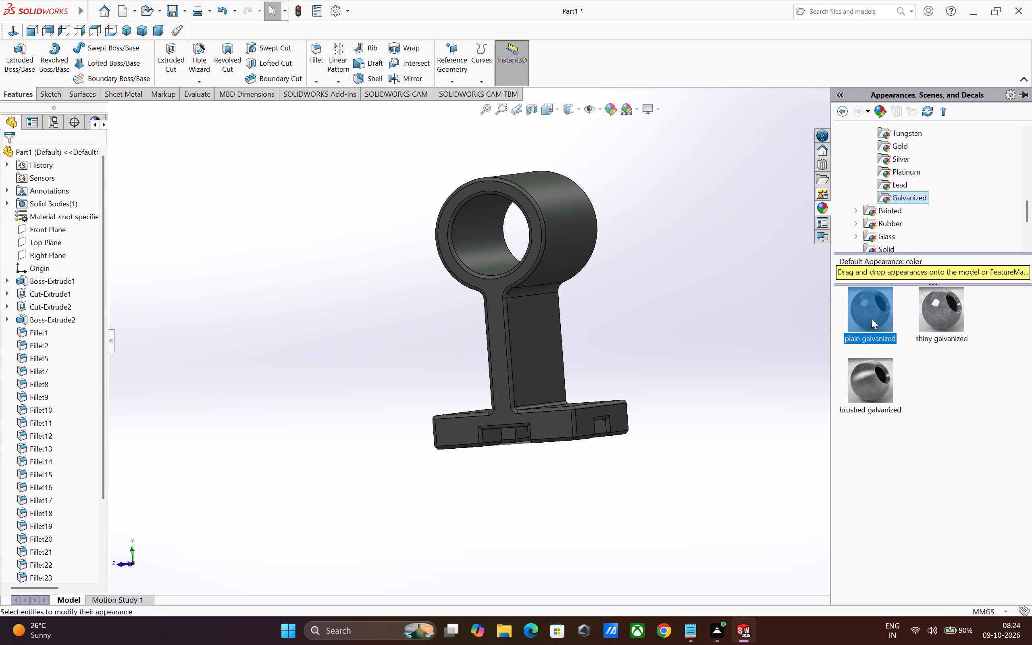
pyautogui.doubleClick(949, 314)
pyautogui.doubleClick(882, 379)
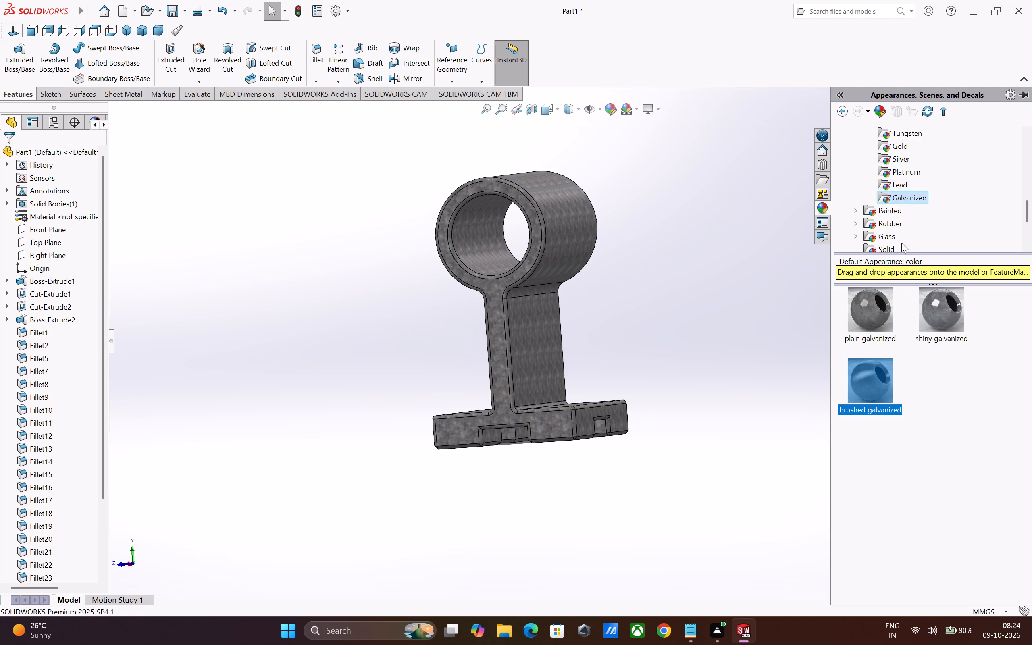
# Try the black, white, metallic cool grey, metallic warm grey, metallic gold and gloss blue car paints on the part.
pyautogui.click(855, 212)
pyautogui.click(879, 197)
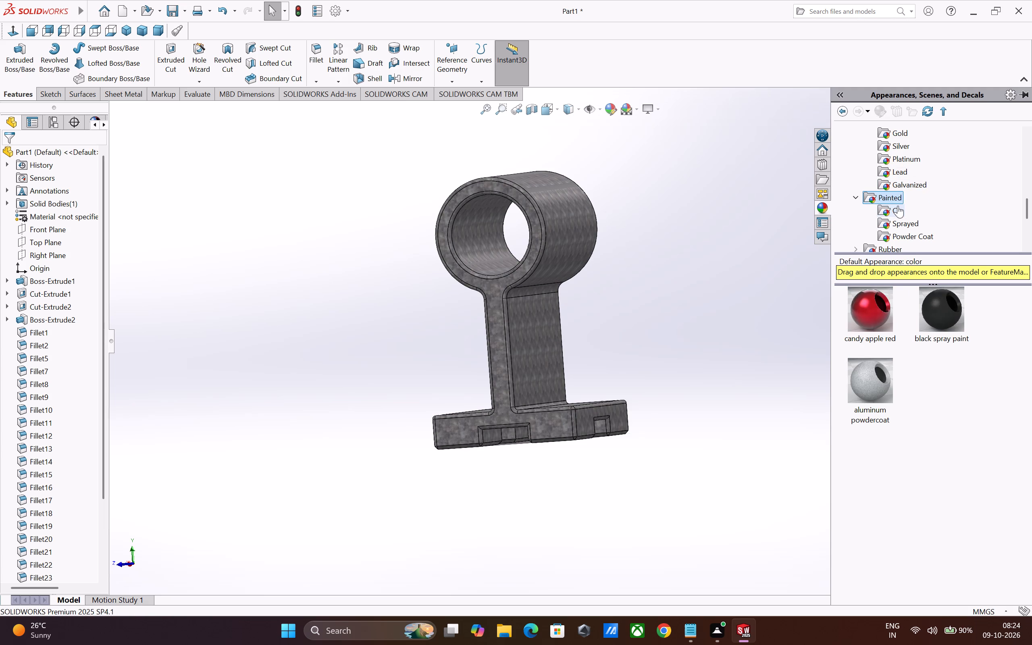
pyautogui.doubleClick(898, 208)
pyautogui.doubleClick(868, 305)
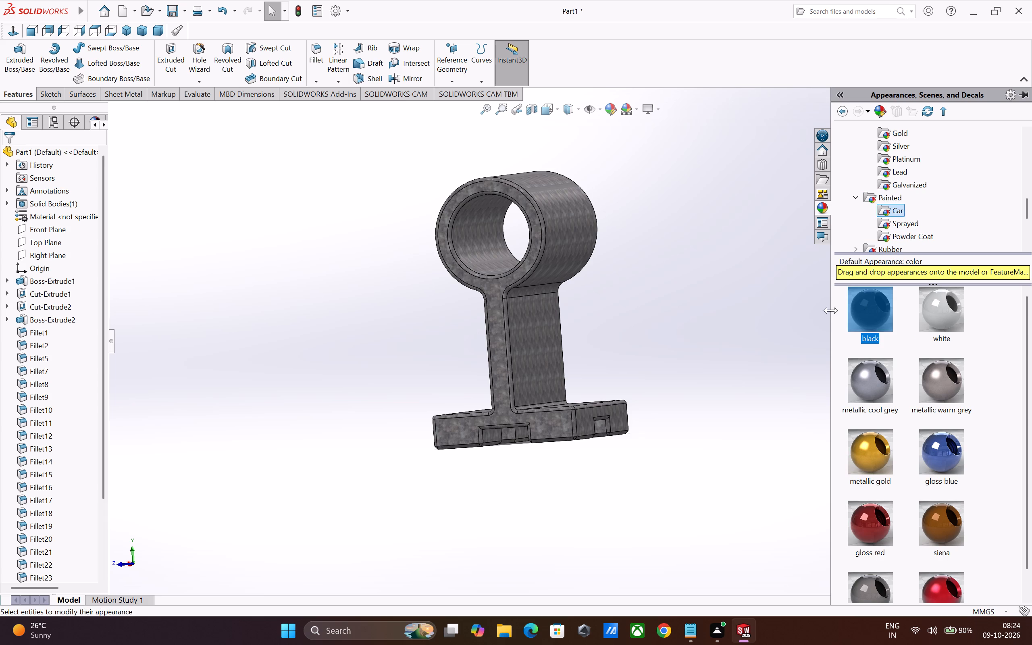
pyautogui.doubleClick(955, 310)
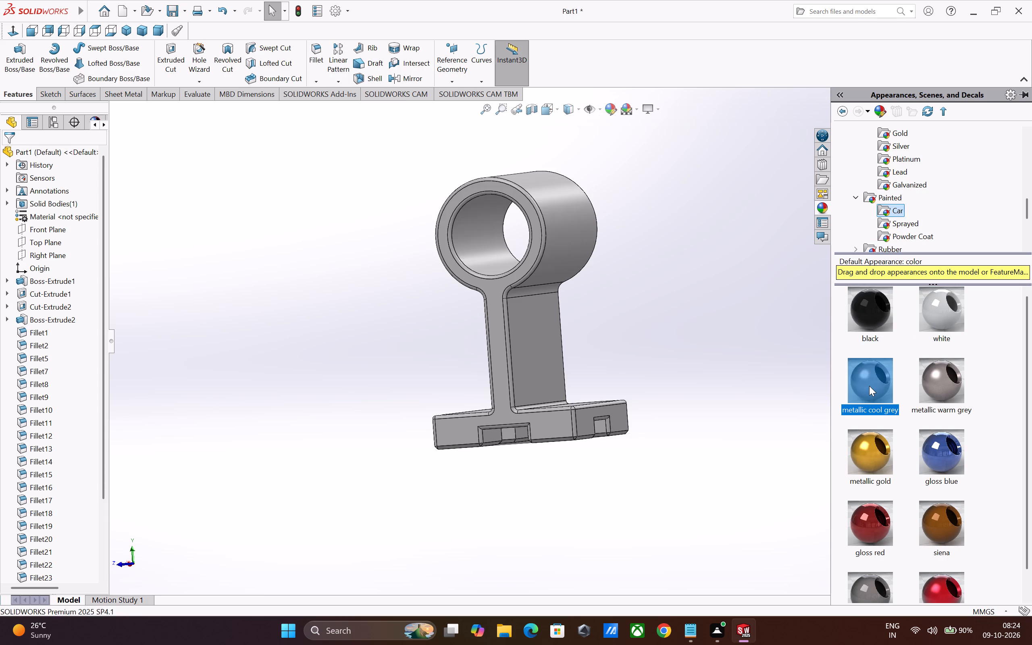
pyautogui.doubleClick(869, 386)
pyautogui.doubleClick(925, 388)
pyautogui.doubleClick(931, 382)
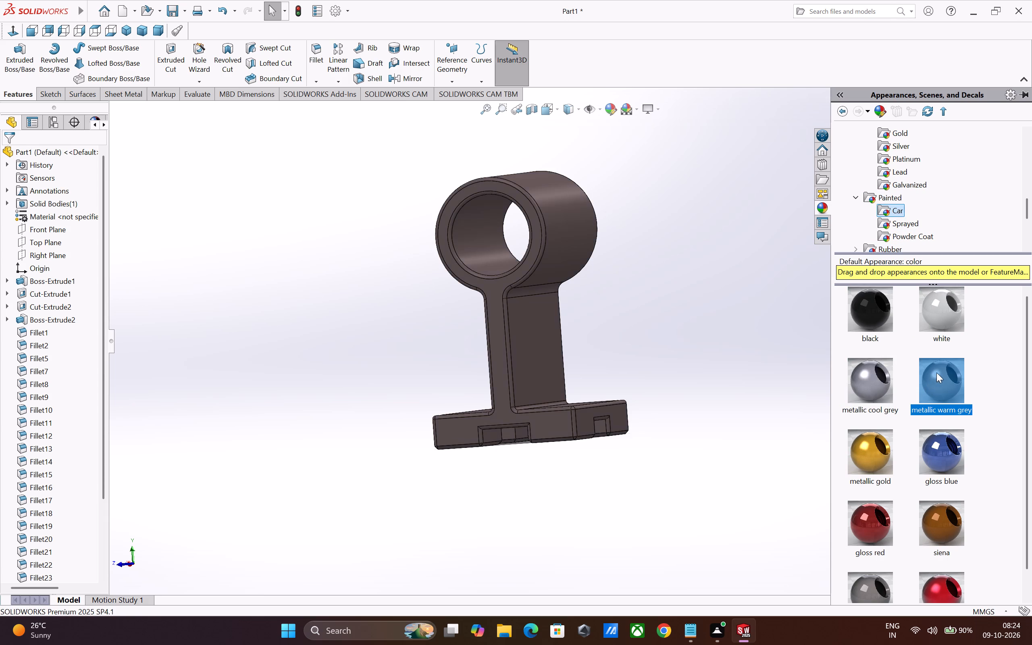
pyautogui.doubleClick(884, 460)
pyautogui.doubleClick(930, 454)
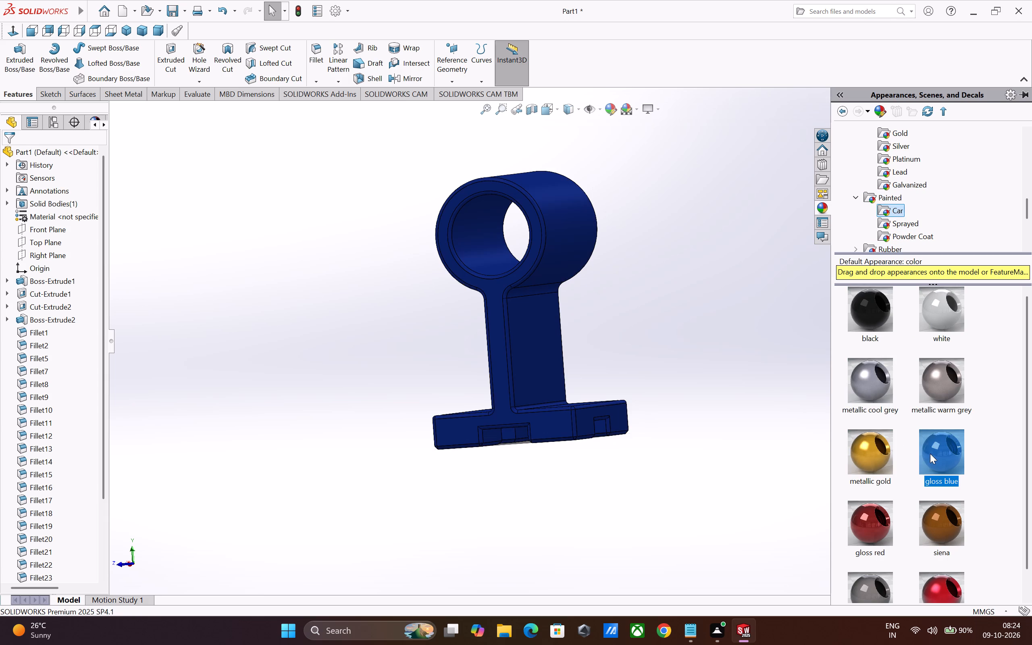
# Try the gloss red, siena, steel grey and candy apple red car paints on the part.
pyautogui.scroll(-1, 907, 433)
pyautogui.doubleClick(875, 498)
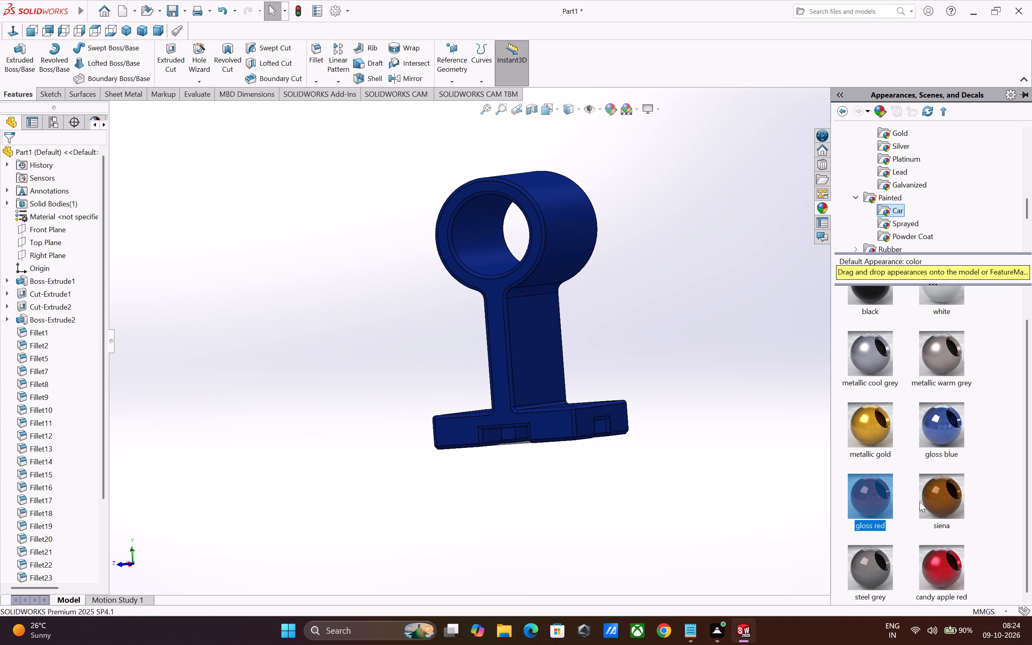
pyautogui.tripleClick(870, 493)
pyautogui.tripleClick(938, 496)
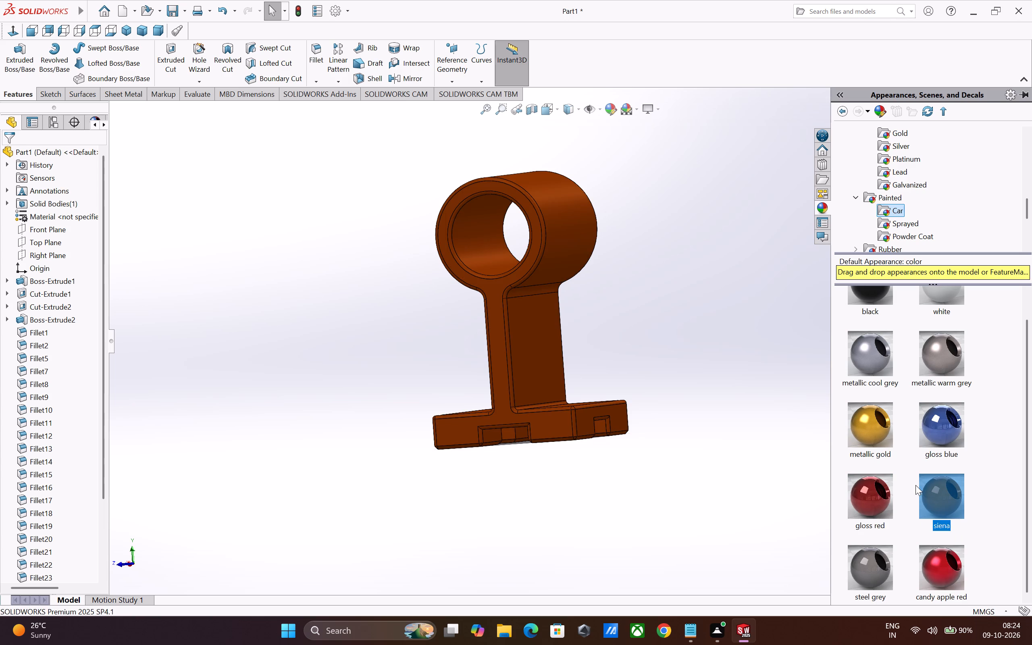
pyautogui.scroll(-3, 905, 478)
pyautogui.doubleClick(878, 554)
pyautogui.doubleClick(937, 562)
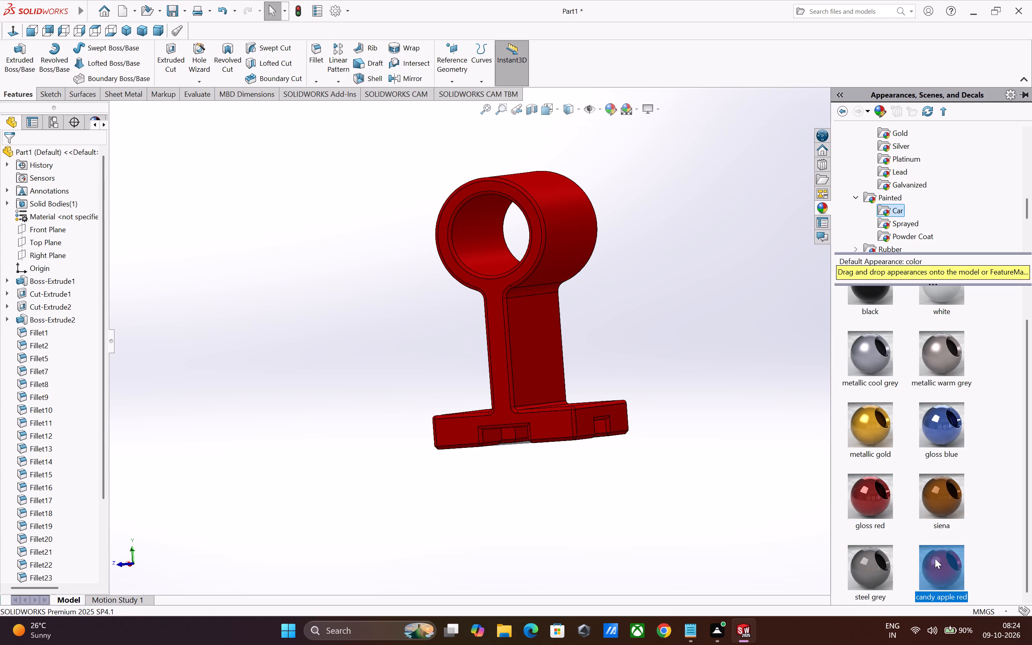
# Try red spray paint on the part, and apply black spray paint in its place.
pyautogui.click(901, 225)
pyautogui.doubleClick(877, 308)
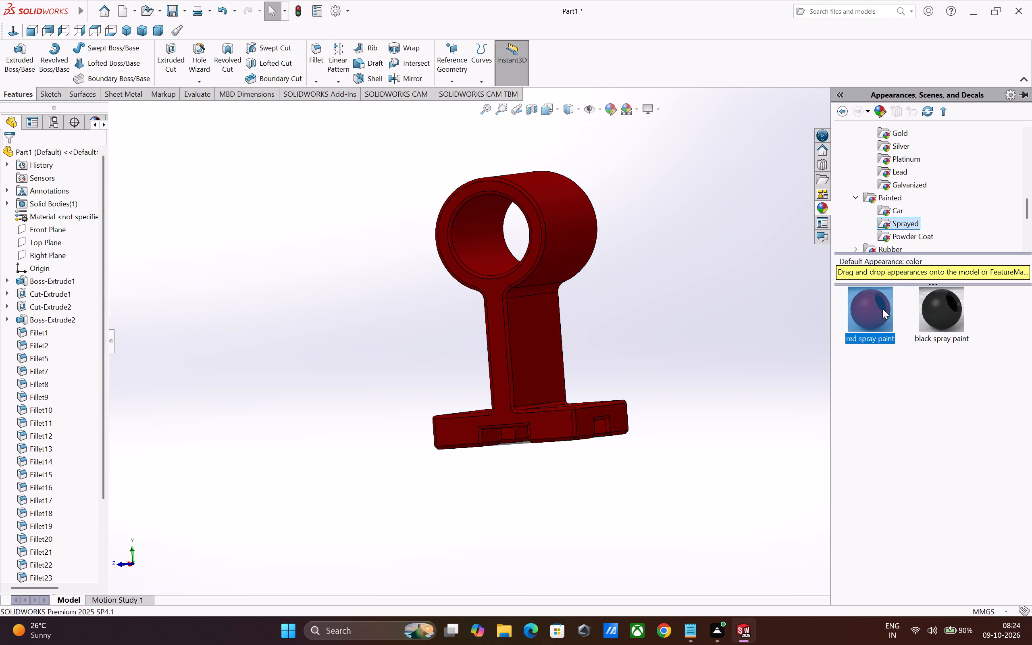
pyautogui.doubleClick(944, 315)
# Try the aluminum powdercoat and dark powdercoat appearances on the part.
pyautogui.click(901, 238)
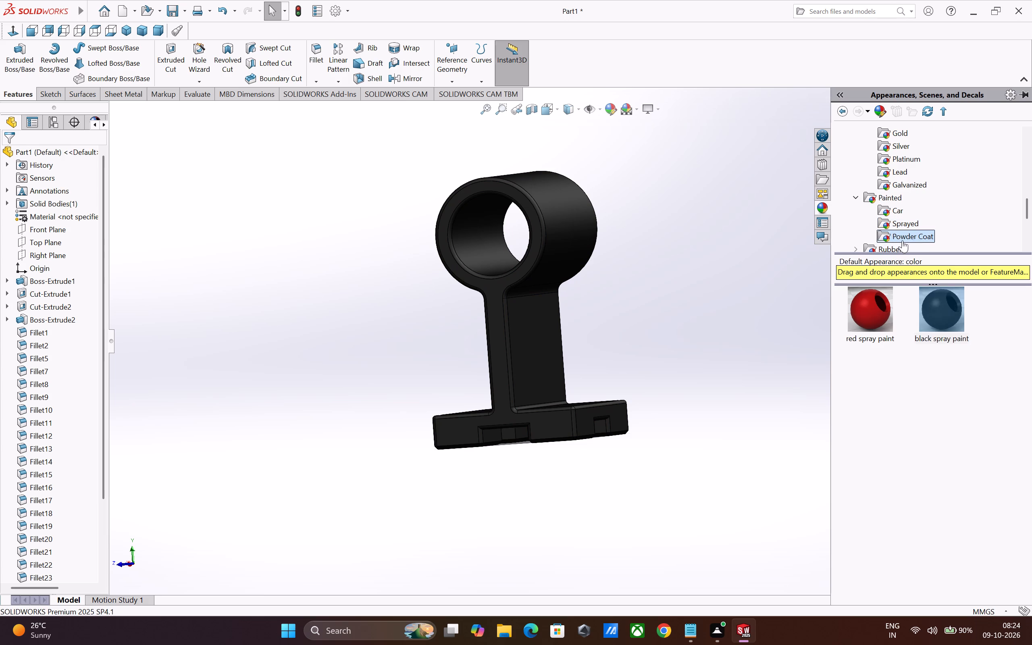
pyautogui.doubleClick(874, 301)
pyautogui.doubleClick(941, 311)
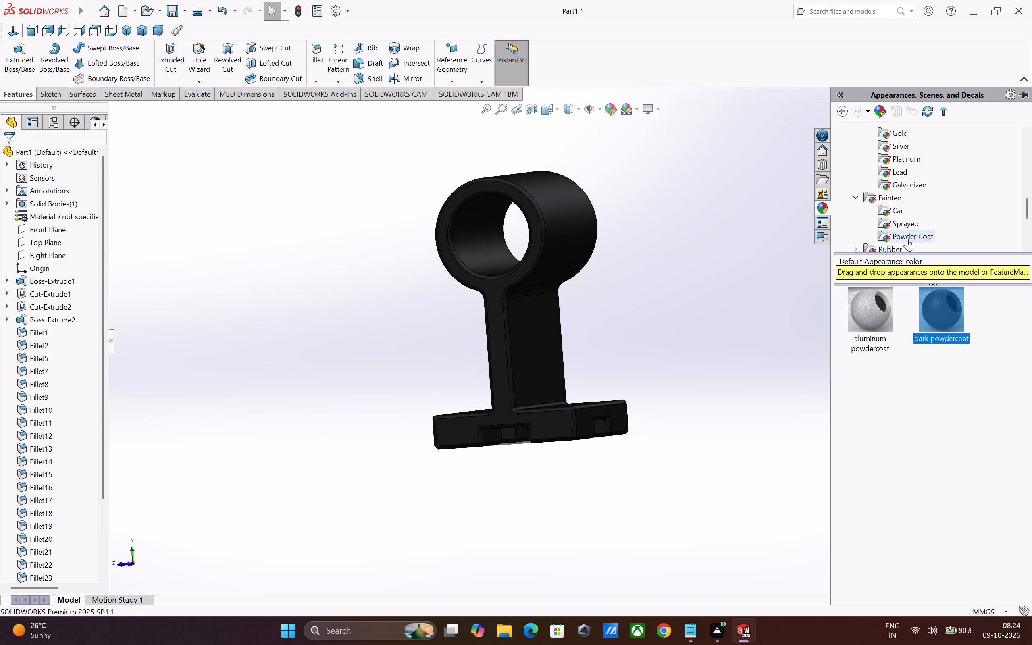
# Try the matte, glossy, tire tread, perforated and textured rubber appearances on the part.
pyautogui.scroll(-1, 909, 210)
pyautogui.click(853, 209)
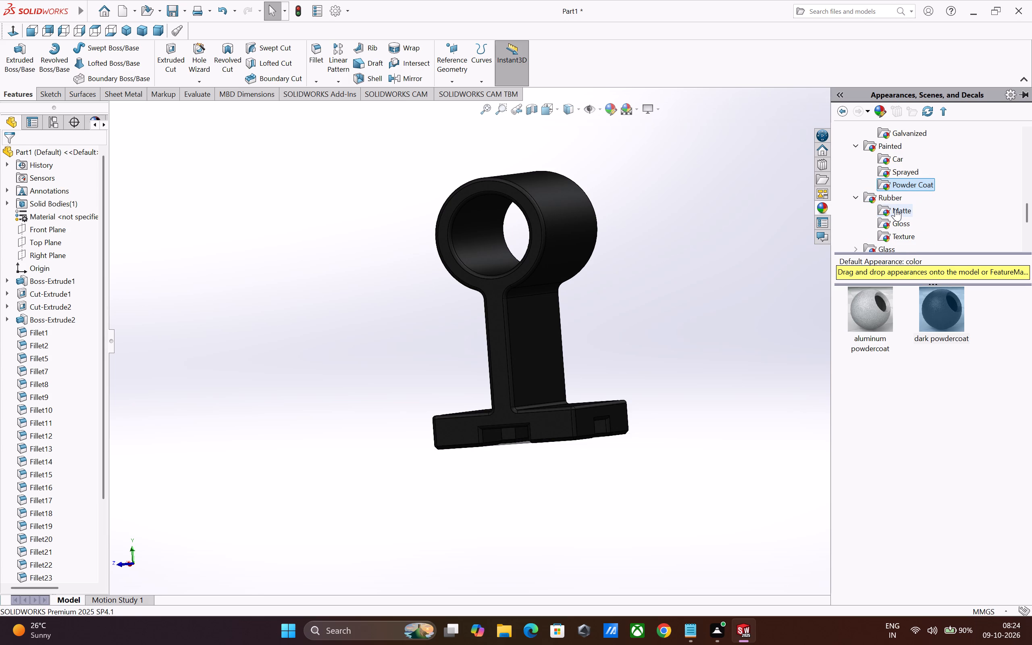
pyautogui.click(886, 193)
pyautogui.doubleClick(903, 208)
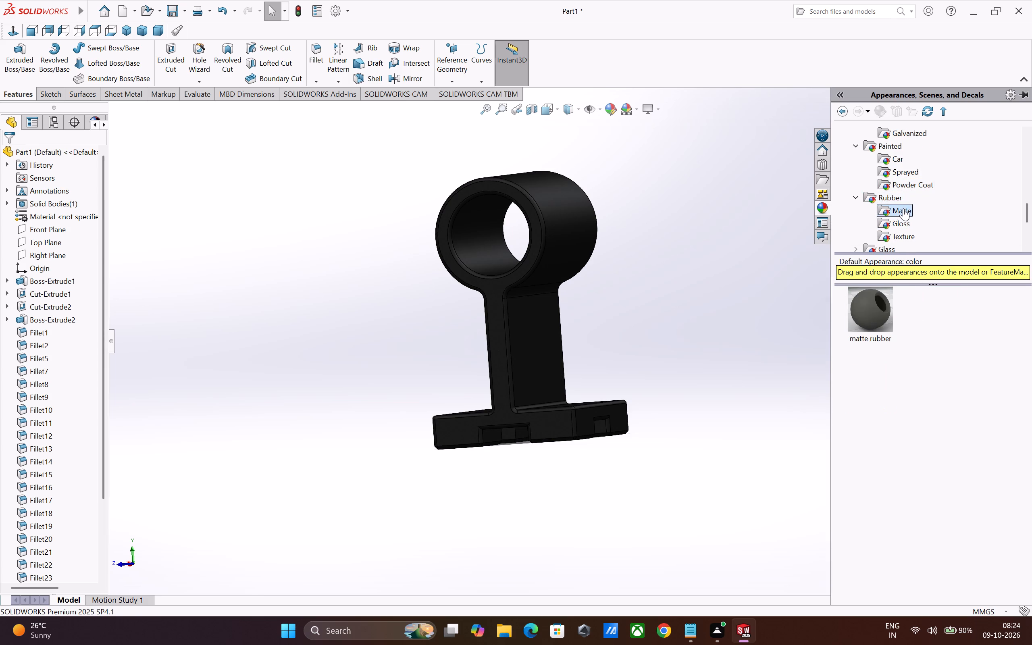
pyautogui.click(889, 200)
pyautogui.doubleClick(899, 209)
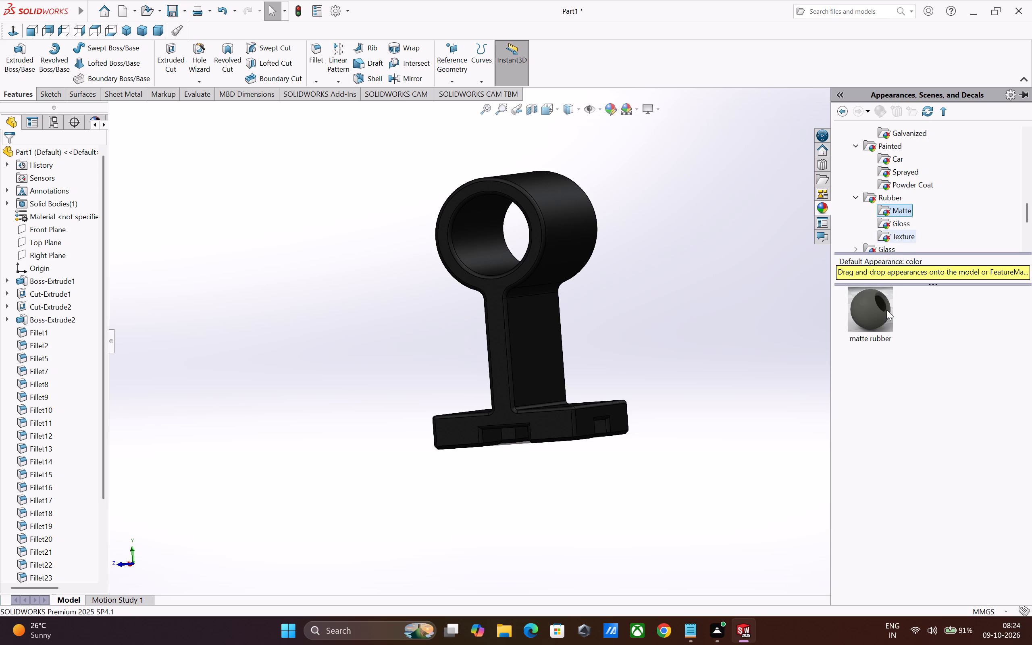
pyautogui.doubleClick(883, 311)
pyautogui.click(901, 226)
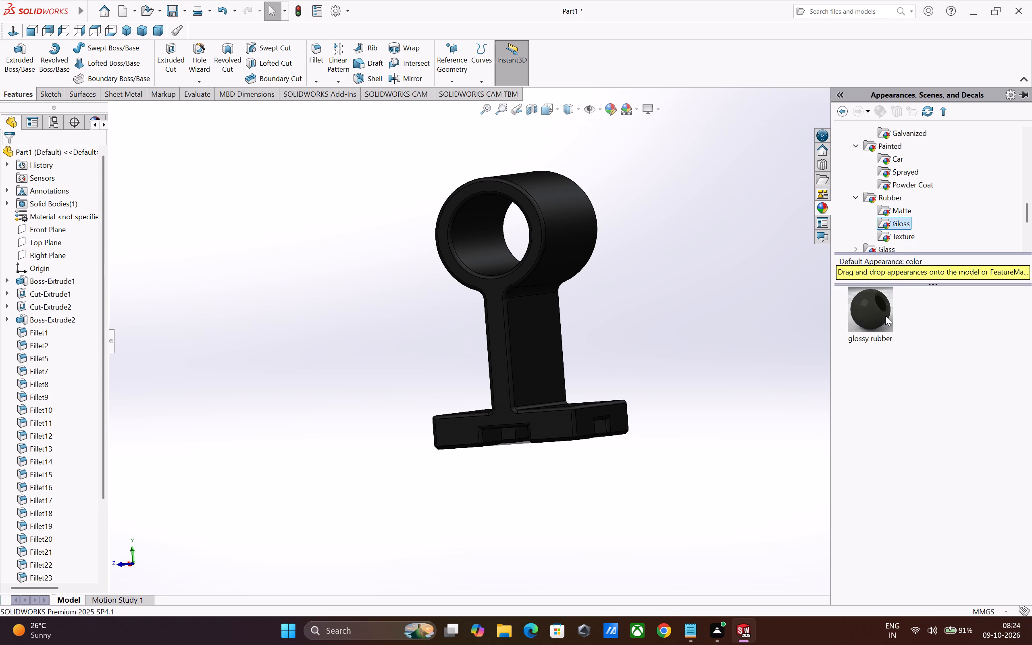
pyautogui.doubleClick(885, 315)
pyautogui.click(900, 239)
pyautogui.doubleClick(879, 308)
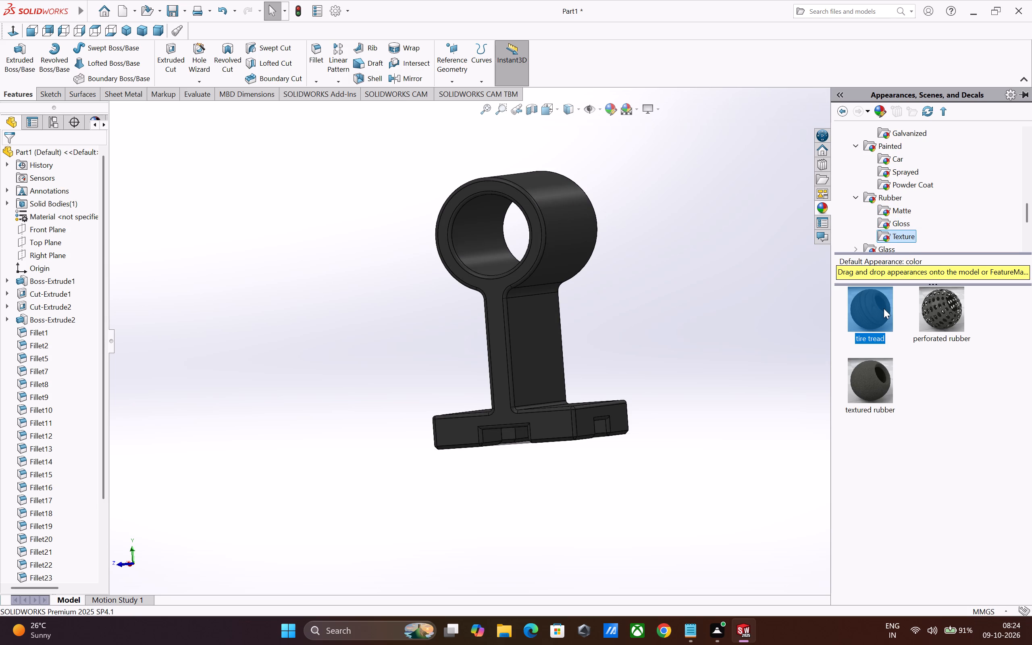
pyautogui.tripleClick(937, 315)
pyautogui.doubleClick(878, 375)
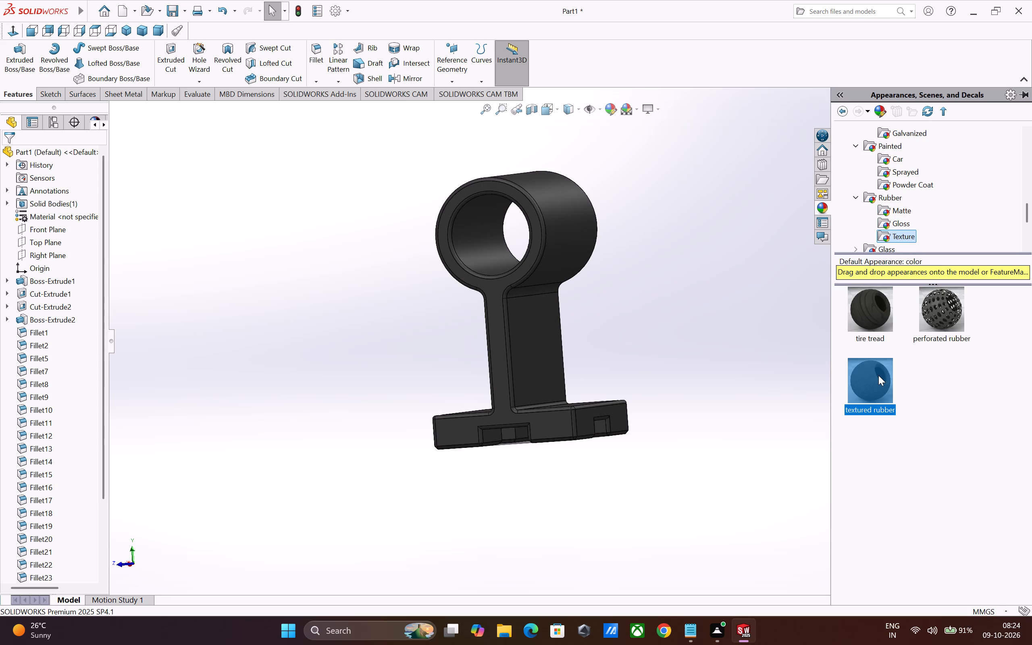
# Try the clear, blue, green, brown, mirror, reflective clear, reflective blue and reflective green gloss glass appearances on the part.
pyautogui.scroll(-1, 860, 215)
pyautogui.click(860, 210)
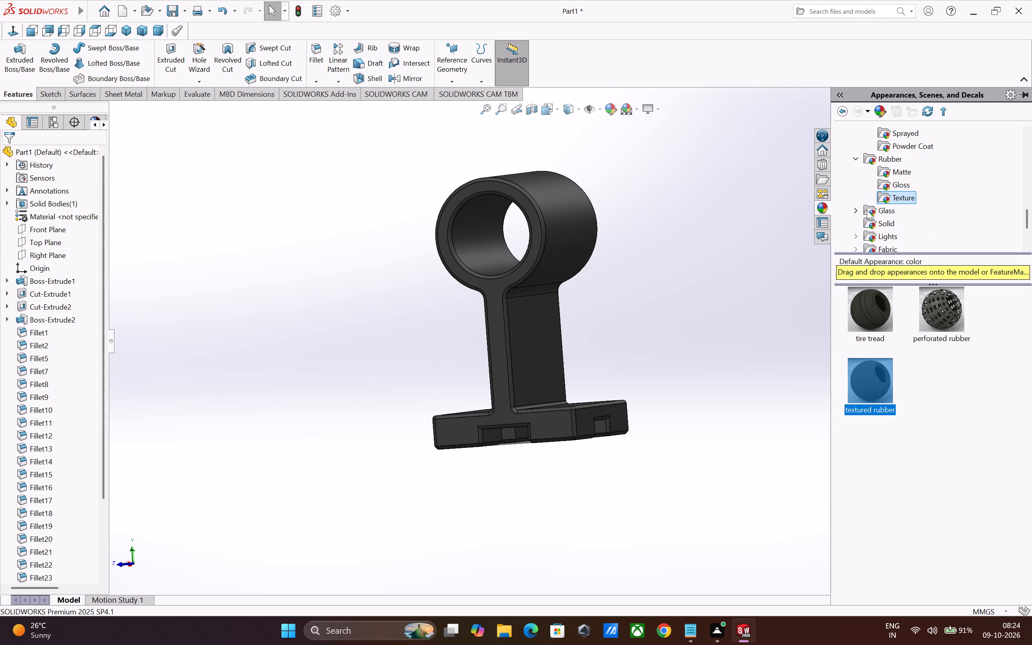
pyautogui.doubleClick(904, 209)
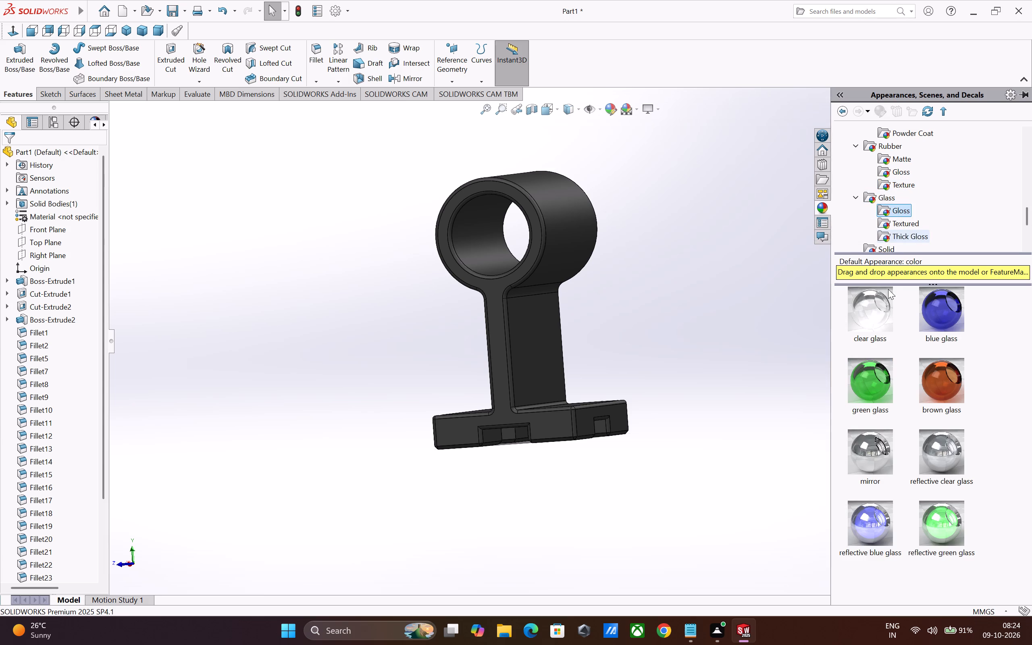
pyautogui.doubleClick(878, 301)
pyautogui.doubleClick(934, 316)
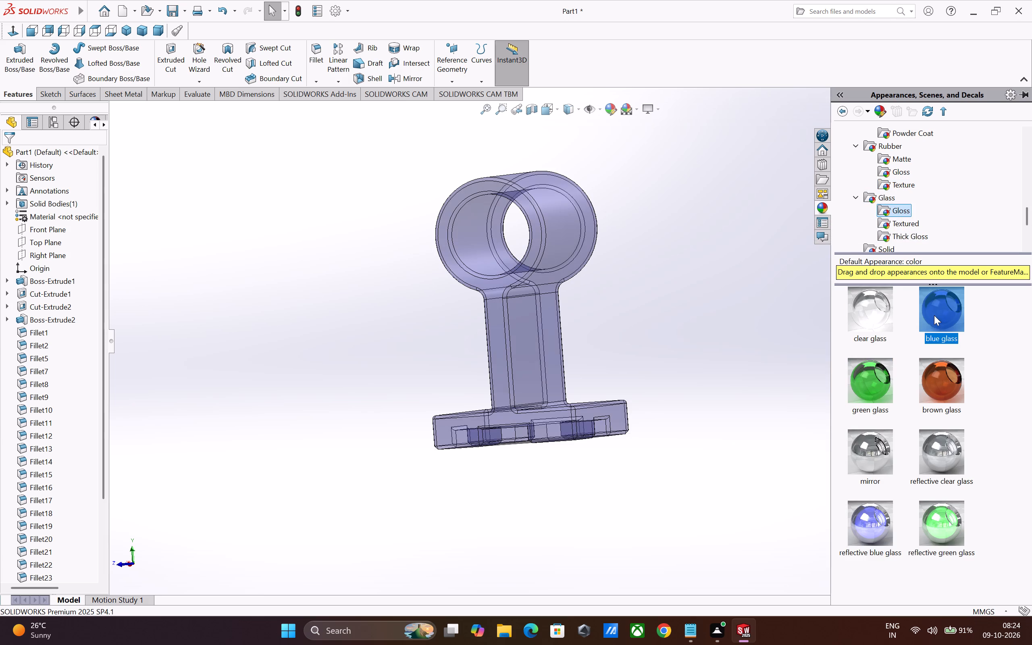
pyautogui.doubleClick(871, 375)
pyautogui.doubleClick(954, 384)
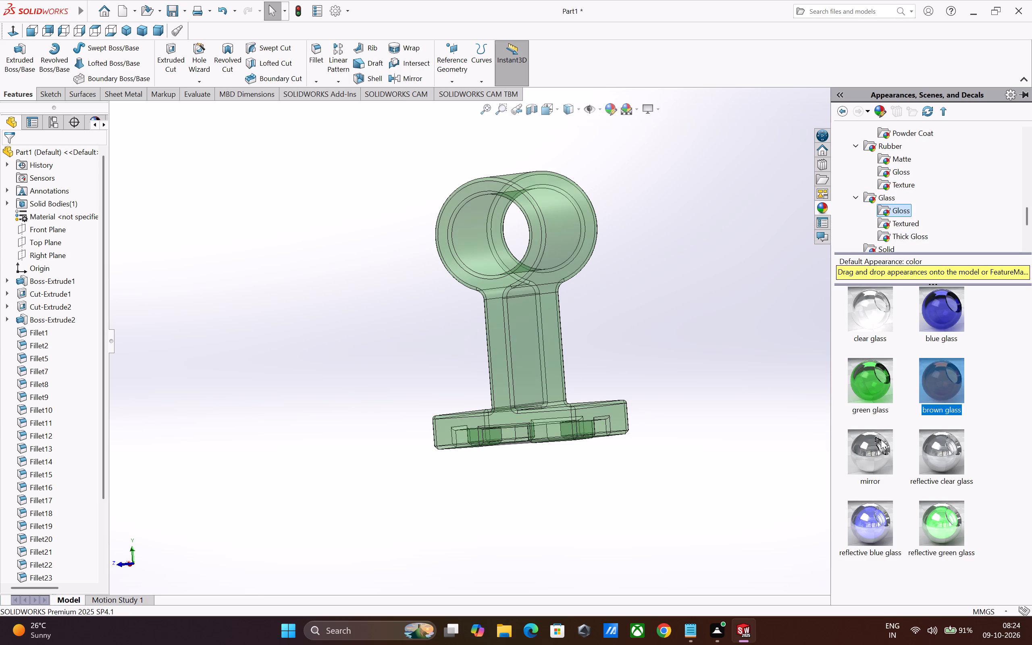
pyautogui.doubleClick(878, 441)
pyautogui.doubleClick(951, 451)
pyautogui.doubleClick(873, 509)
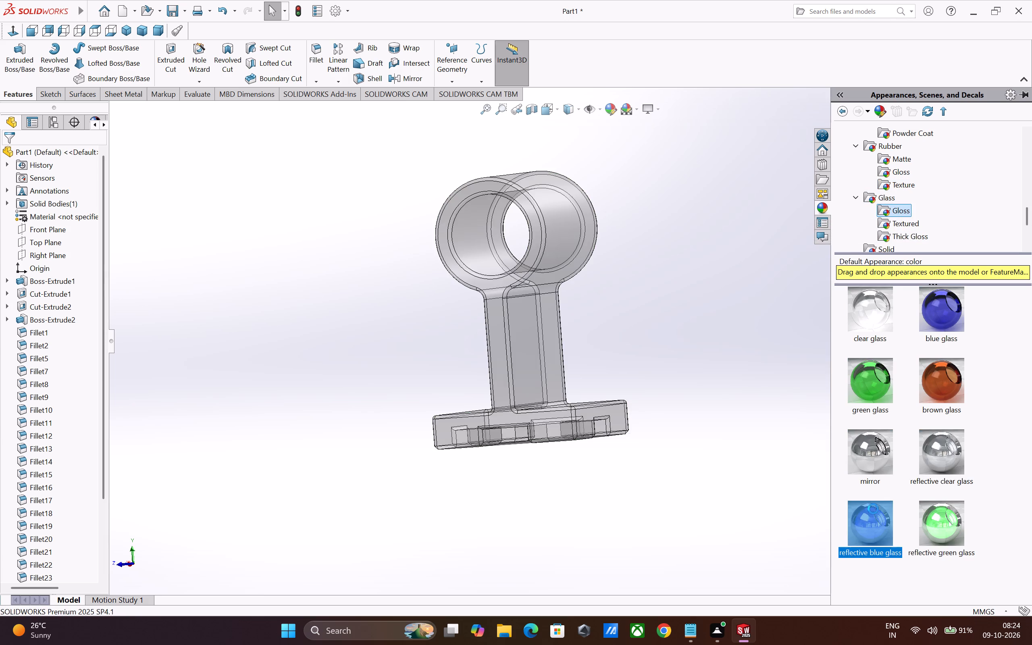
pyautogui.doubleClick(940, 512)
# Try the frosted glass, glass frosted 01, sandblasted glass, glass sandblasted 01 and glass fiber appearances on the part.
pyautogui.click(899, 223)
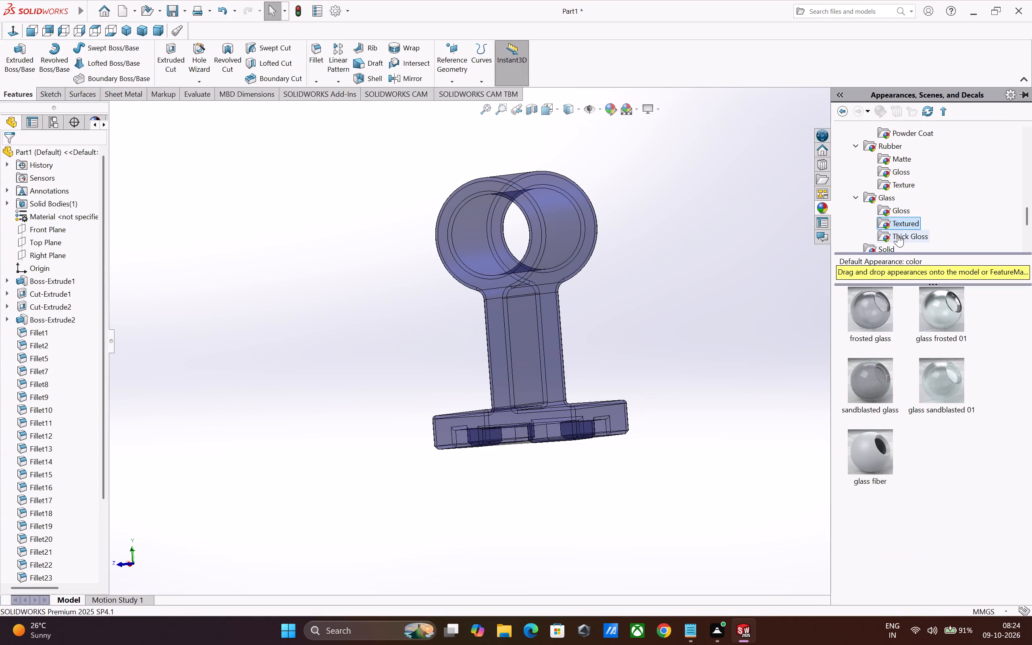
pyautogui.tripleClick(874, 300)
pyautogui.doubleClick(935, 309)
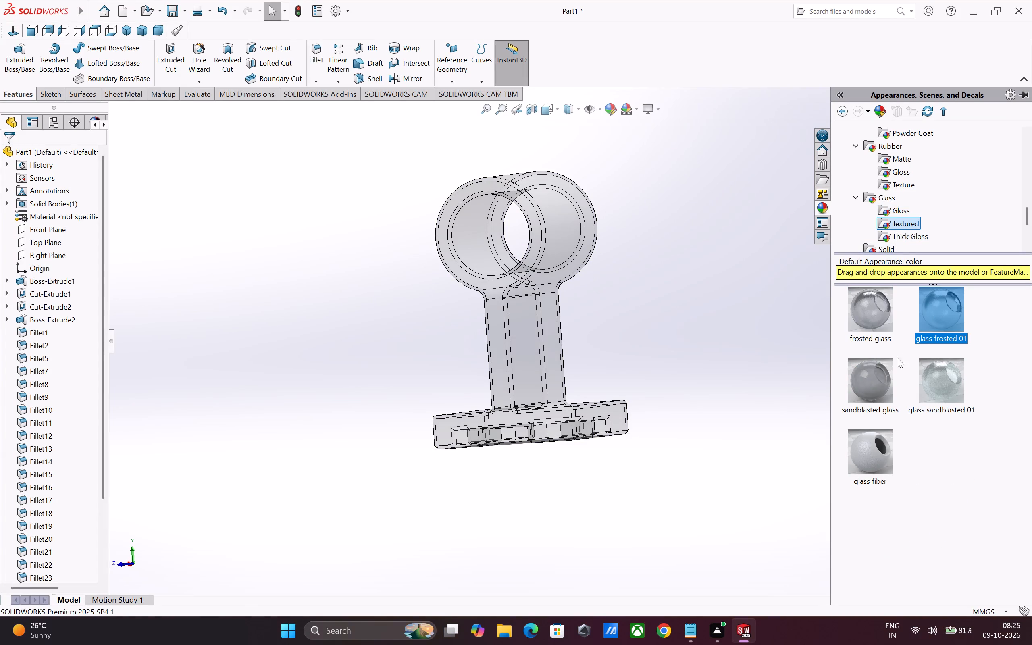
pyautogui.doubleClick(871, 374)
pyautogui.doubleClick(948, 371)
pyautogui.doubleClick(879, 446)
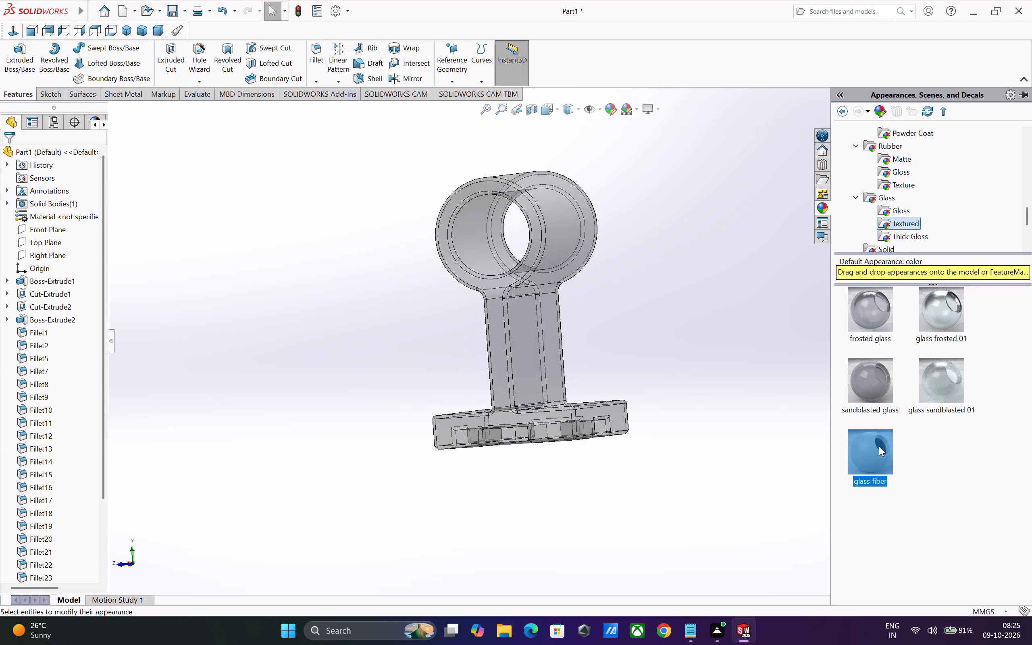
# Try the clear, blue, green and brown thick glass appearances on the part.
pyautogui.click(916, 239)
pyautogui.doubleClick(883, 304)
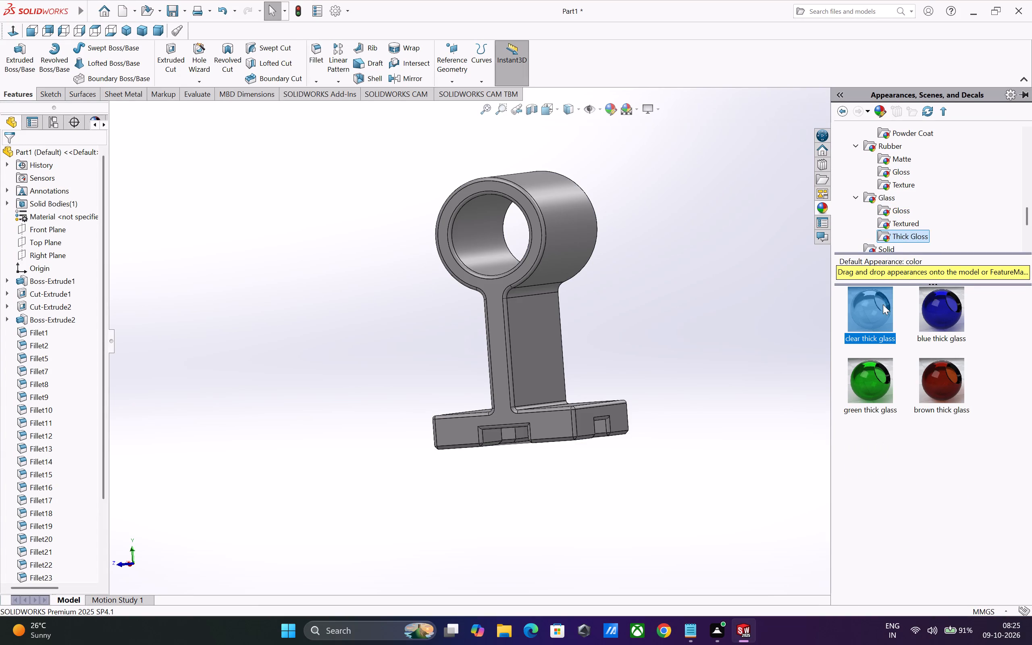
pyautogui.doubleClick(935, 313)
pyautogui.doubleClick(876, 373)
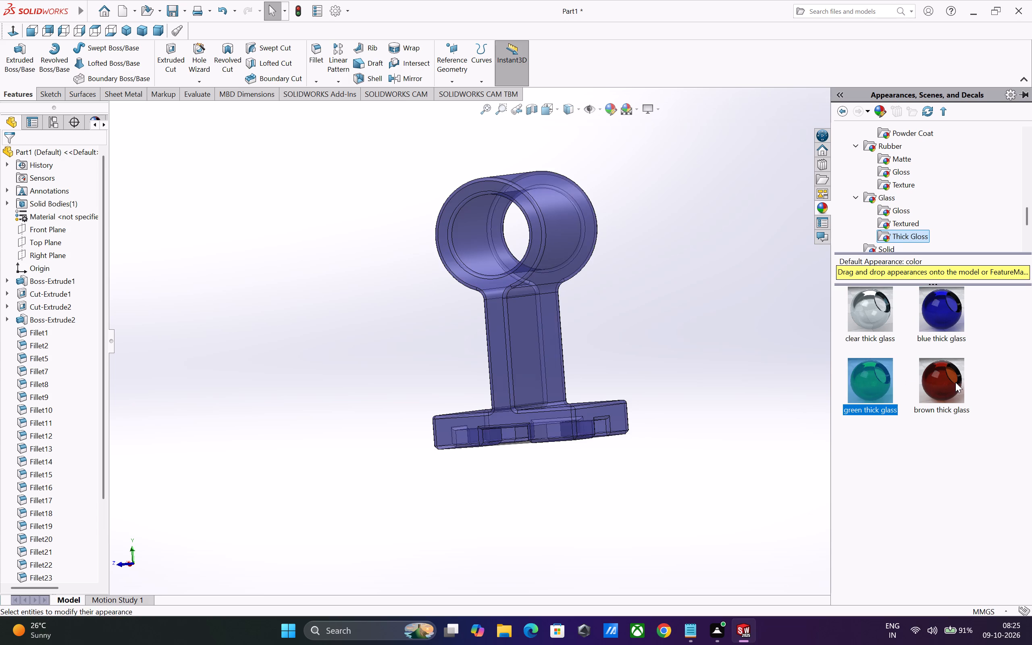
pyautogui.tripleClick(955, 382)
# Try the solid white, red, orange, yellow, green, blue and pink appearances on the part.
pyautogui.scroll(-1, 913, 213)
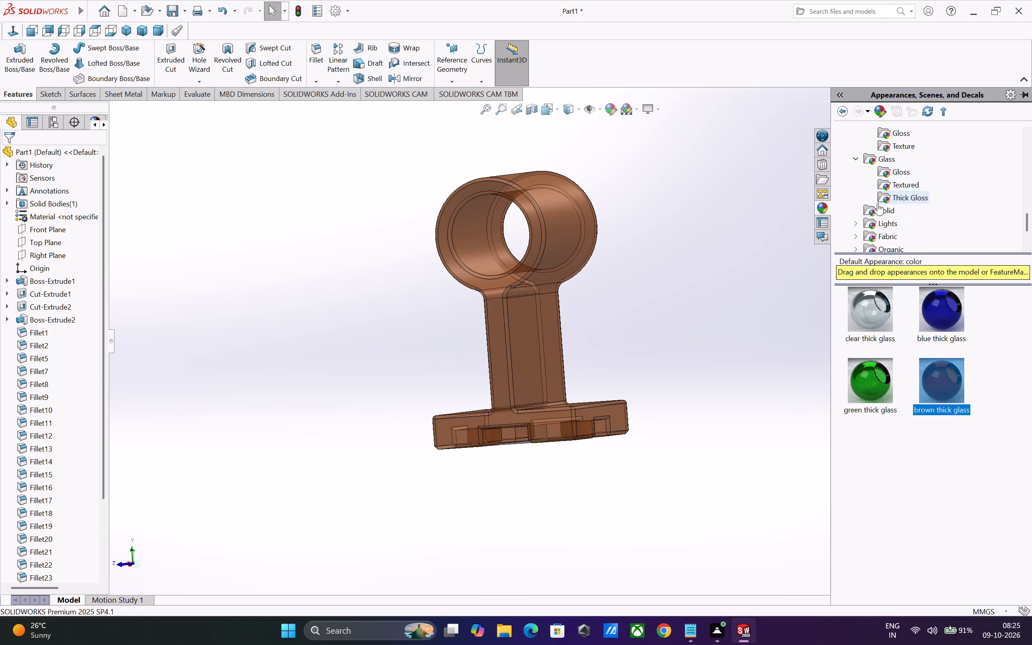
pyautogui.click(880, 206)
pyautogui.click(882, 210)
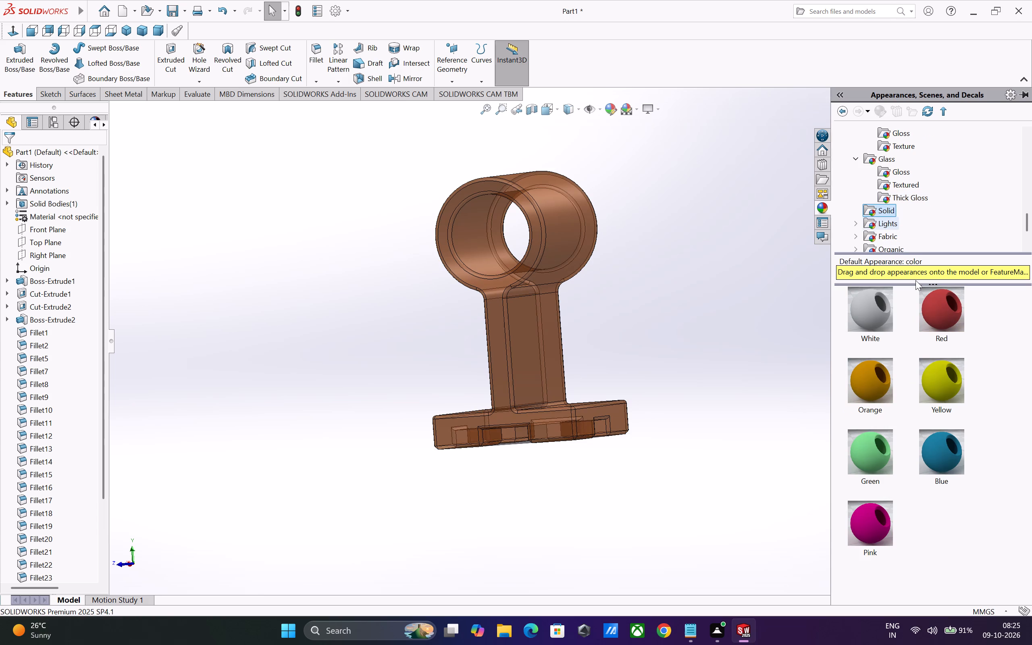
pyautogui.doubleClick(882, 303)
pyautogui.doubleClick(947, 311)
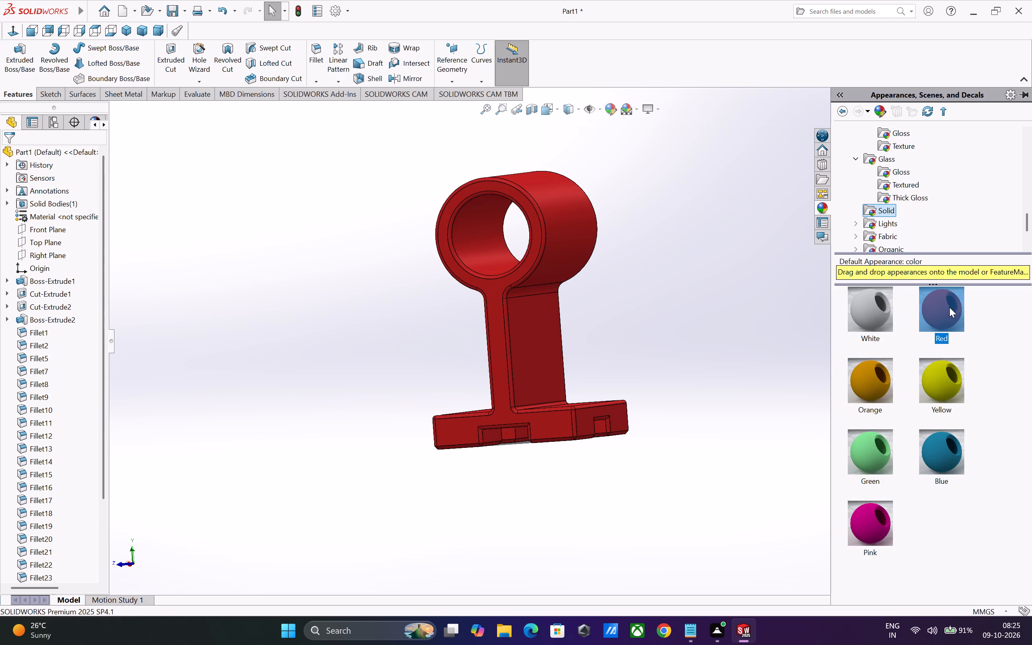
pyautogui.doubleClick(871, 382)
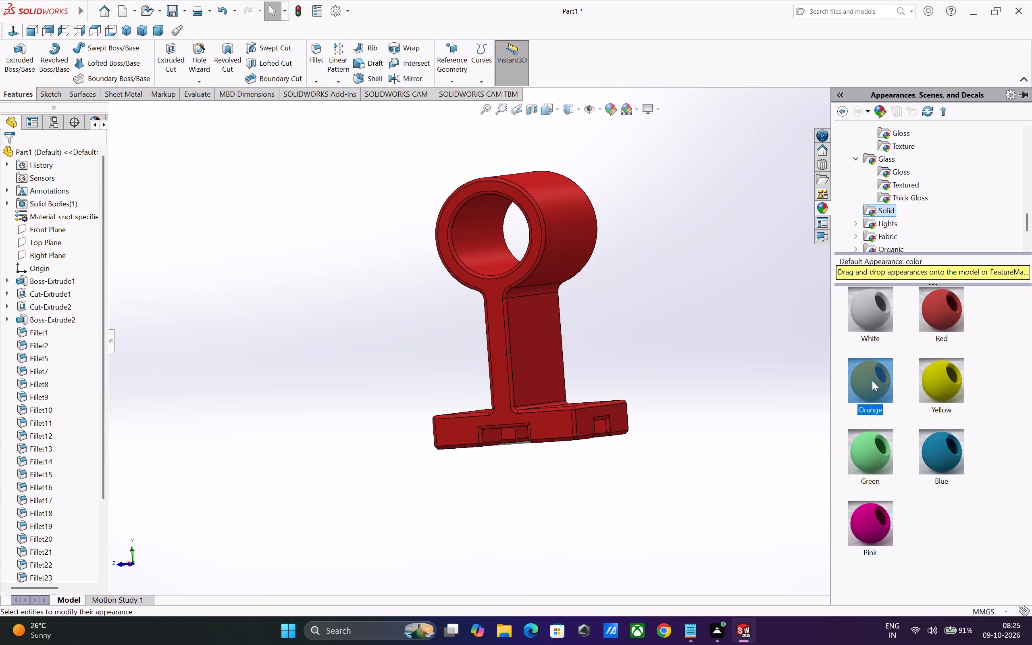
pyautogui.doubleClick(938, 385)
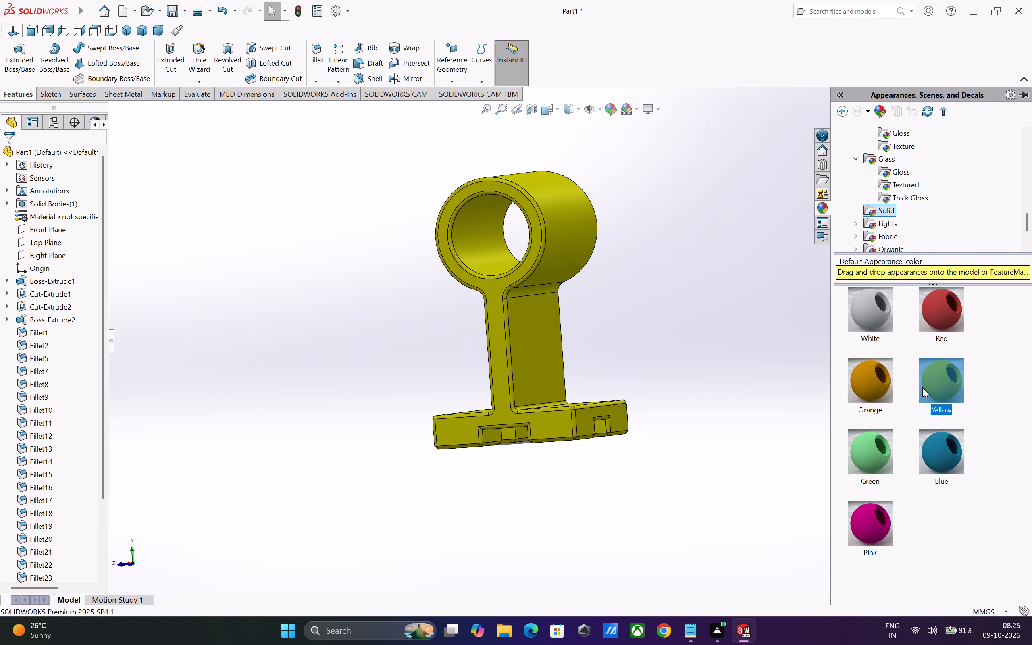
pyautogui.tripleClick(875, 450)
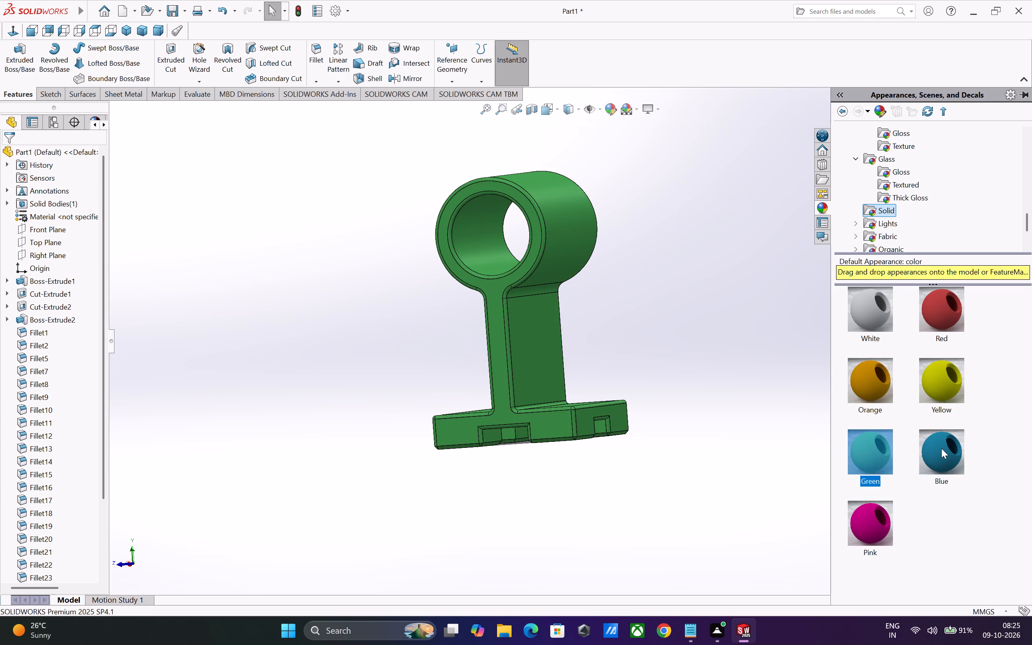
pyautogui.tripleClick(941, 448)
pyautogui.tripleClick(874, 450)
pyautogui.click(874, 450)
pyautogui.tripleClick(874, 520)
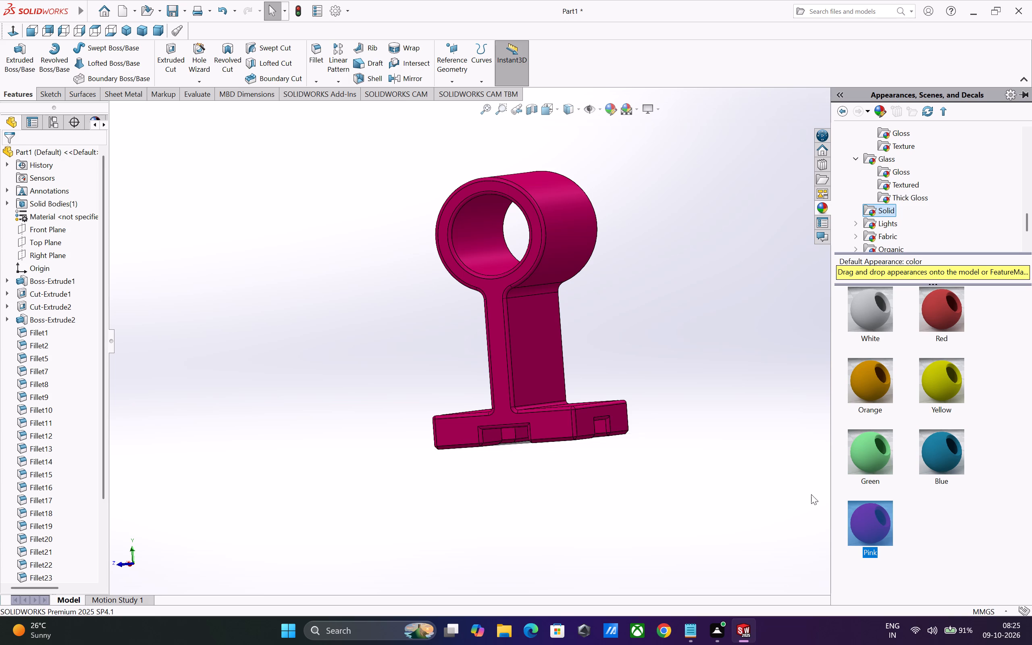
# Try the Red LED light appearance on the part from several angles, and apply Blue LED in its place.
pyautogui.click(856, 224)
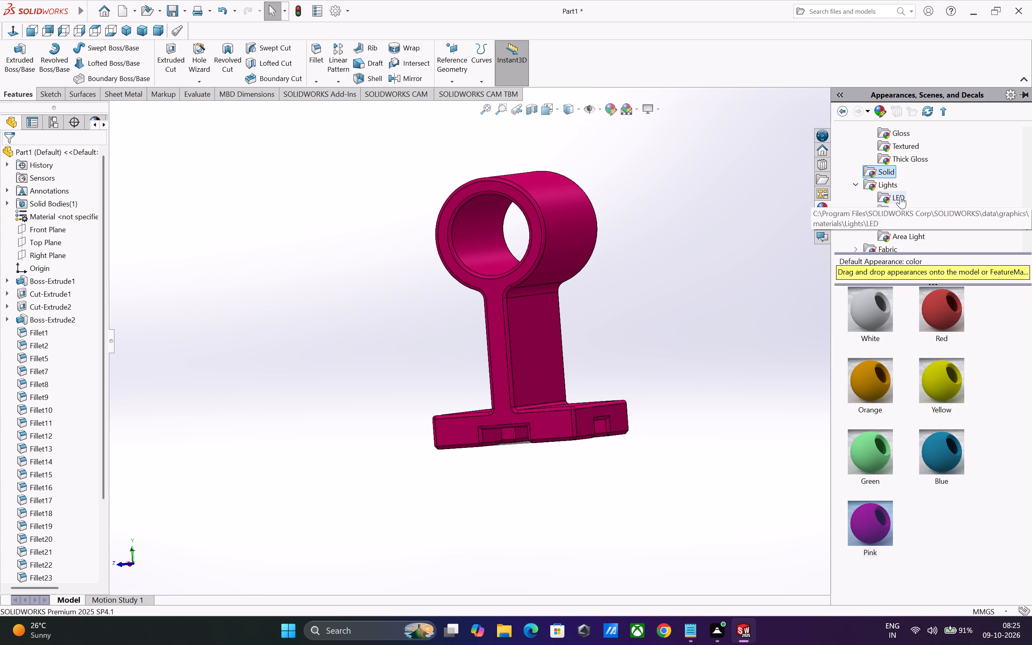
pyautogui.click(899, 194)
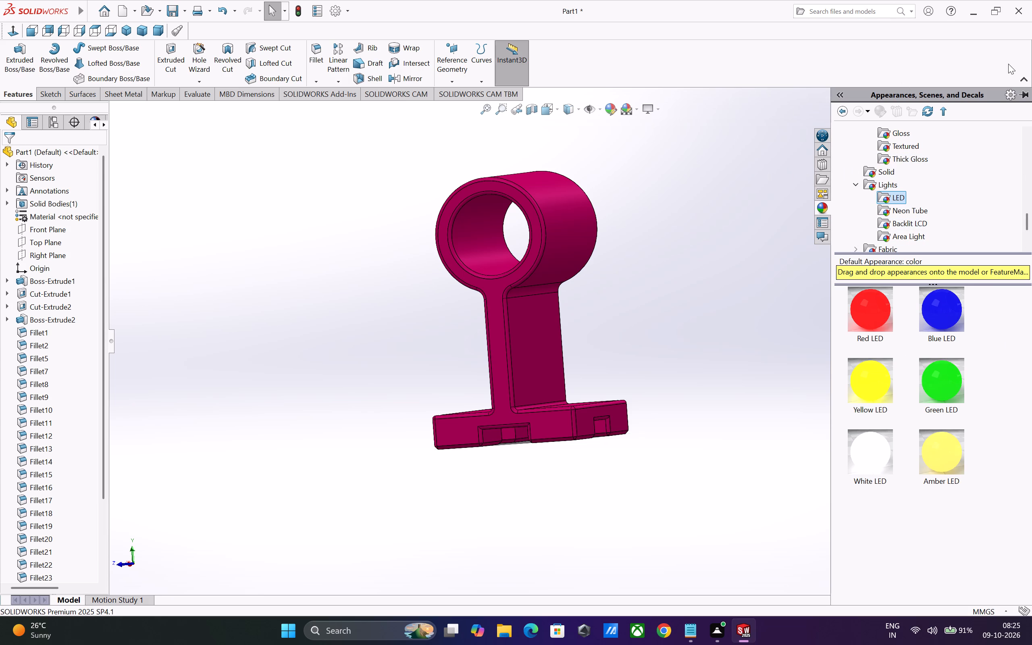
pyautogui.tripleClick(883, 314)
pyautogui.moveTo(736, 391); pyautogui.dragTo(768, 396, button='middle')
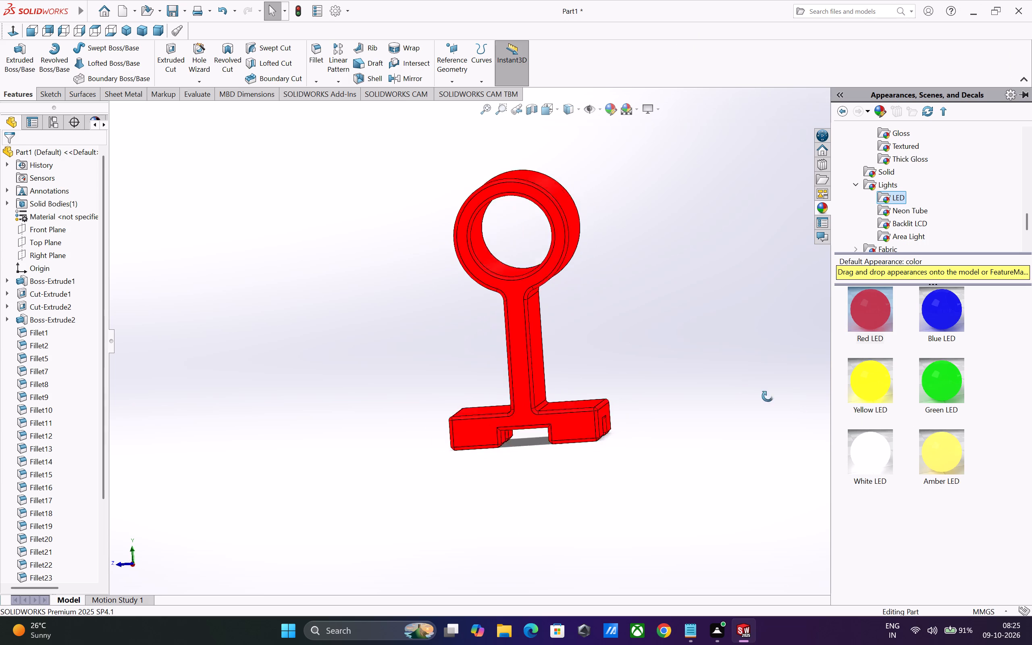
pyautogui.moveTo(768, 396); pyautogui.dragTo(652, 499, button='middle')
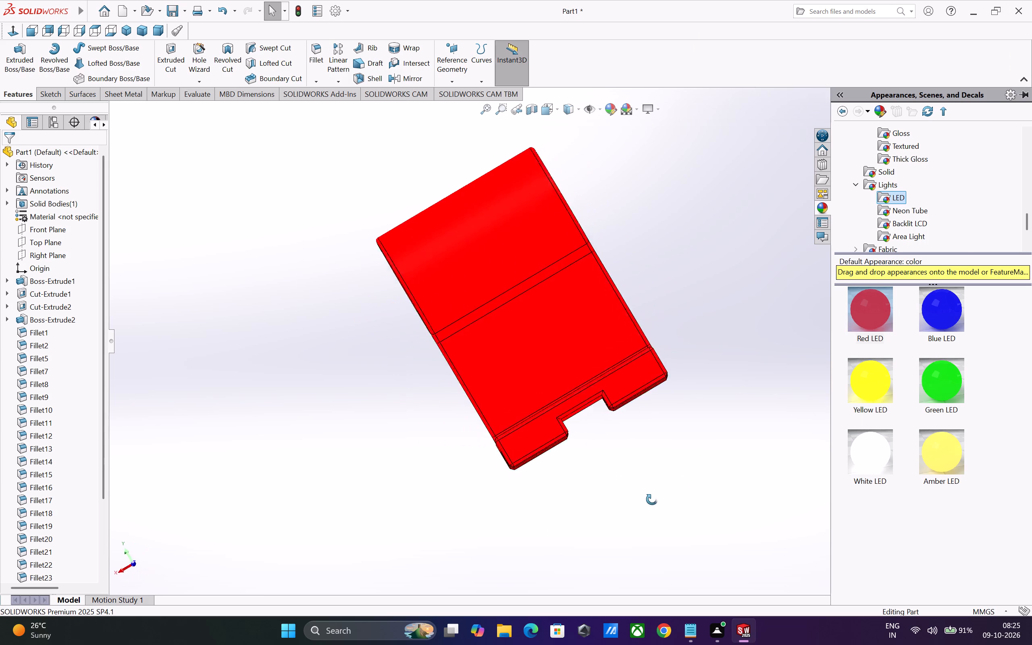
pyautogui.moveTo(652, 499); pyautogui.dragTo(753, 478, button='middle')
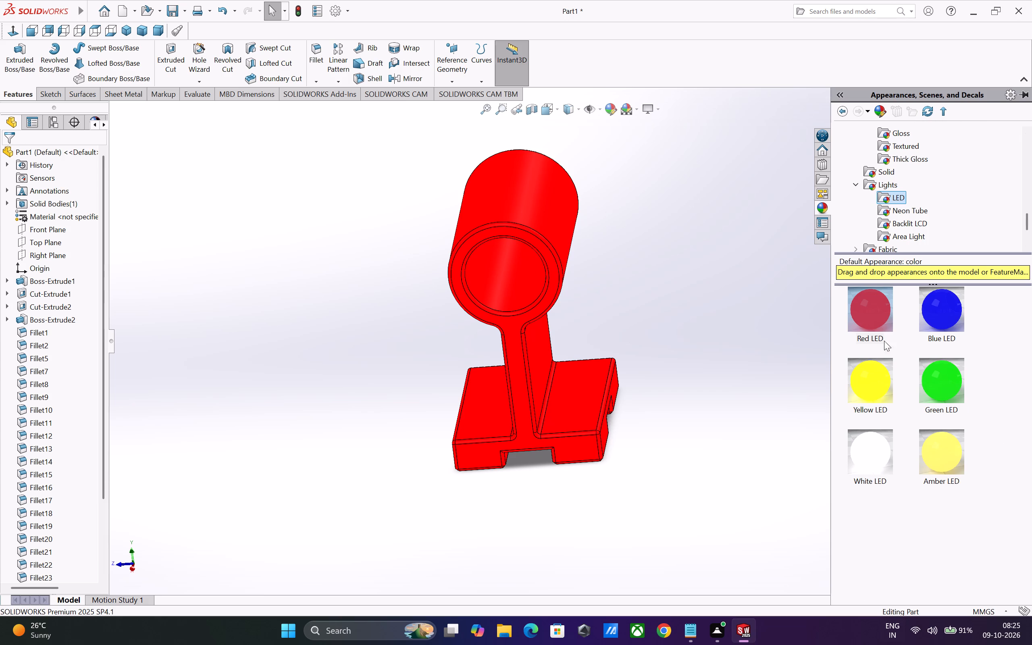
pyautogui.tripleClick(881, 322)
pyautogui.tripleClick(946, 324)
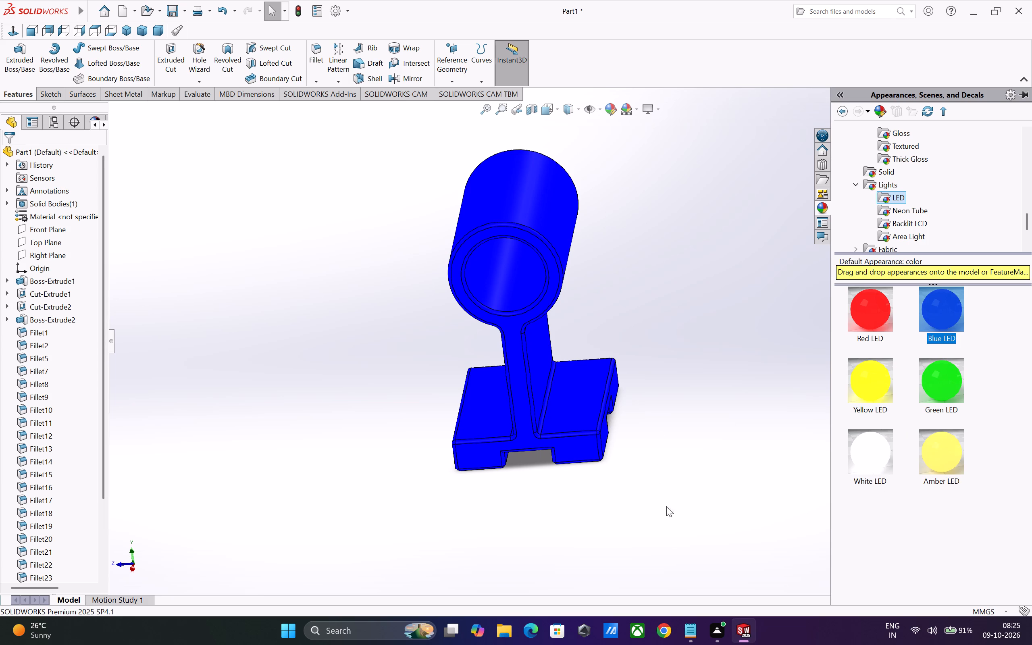
# Apply the Yellow LED light appearance to the part and inspect it from several angles.
pyautogui.moveTo(690, 524); pyautogui.dragTo(637, 465, button='middle')
pyautogui.tripleClick(870, 376)
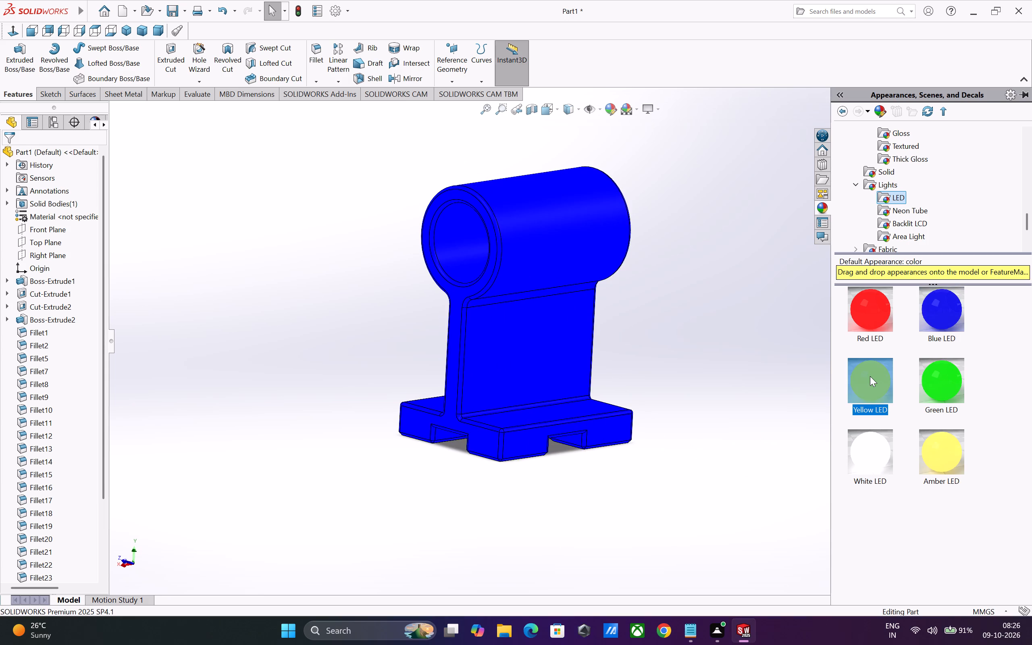
pyautogui.moveTo(682, 529); pyautogui.dragTo(744, 540, button='middle')
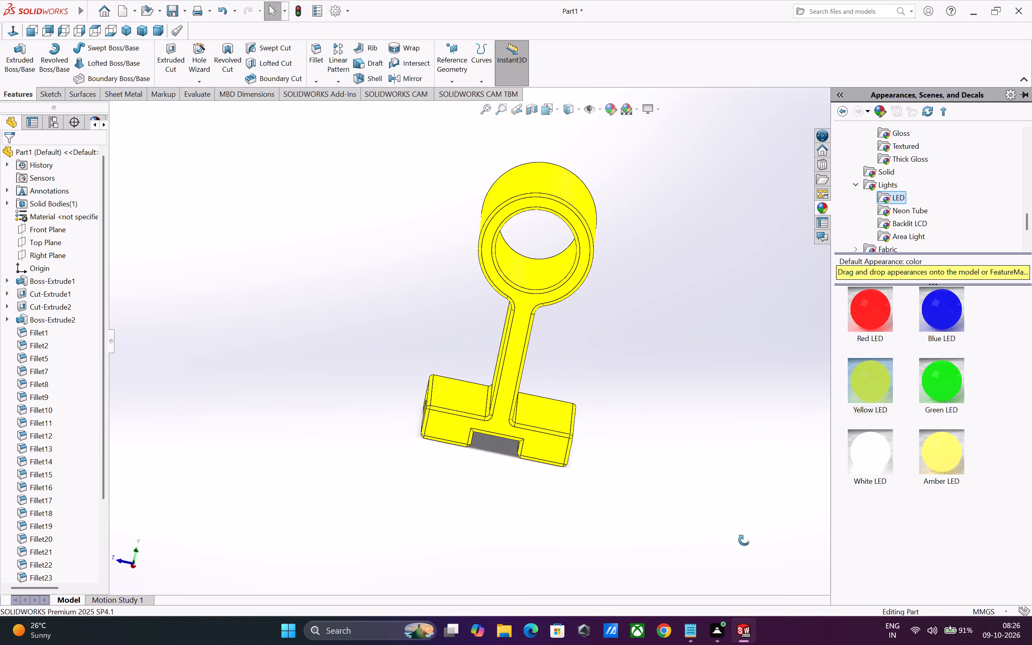
pyautogui.moveTo(744, 540); pyautogui.dragTo(524, 477, button='middle')
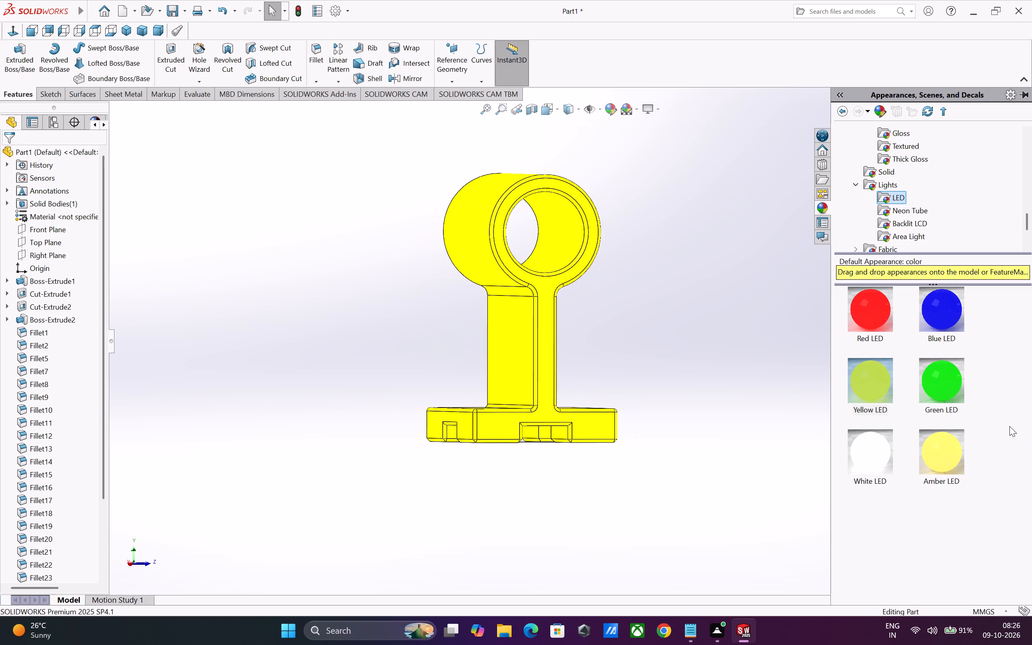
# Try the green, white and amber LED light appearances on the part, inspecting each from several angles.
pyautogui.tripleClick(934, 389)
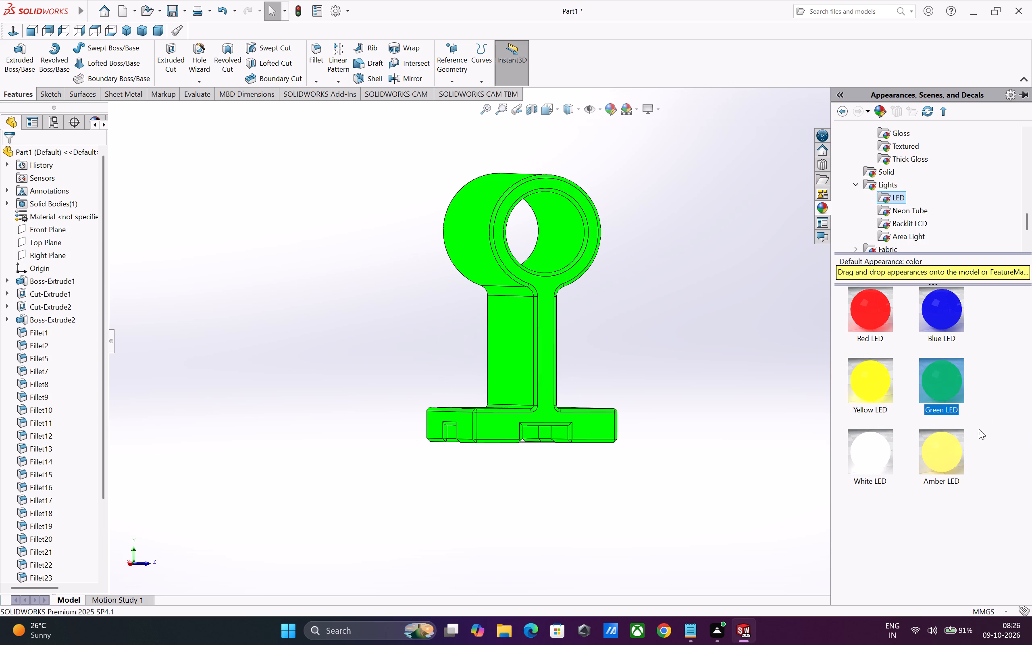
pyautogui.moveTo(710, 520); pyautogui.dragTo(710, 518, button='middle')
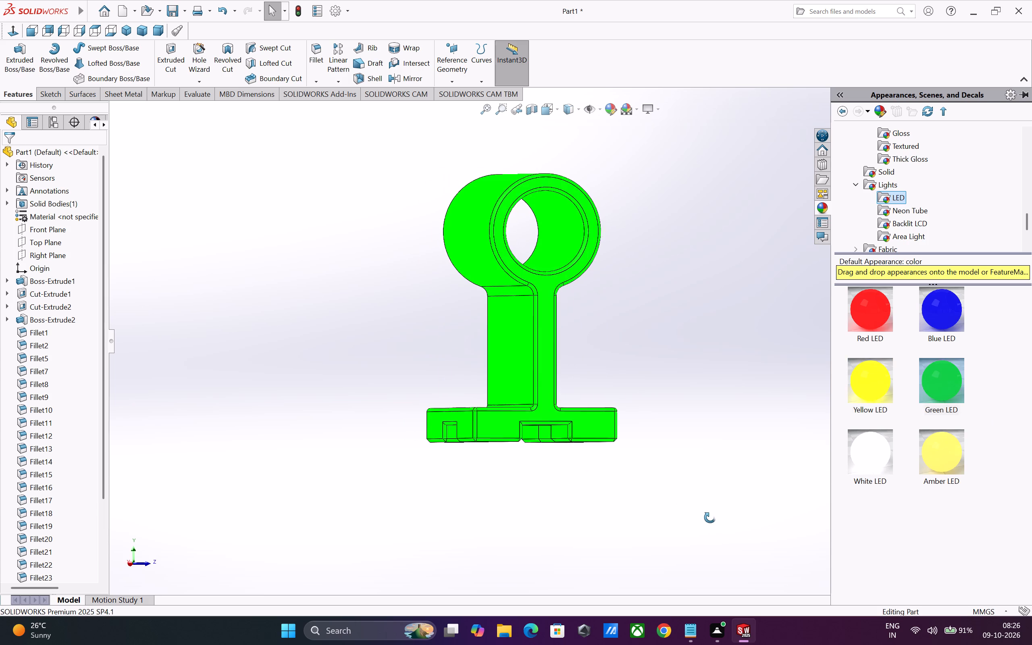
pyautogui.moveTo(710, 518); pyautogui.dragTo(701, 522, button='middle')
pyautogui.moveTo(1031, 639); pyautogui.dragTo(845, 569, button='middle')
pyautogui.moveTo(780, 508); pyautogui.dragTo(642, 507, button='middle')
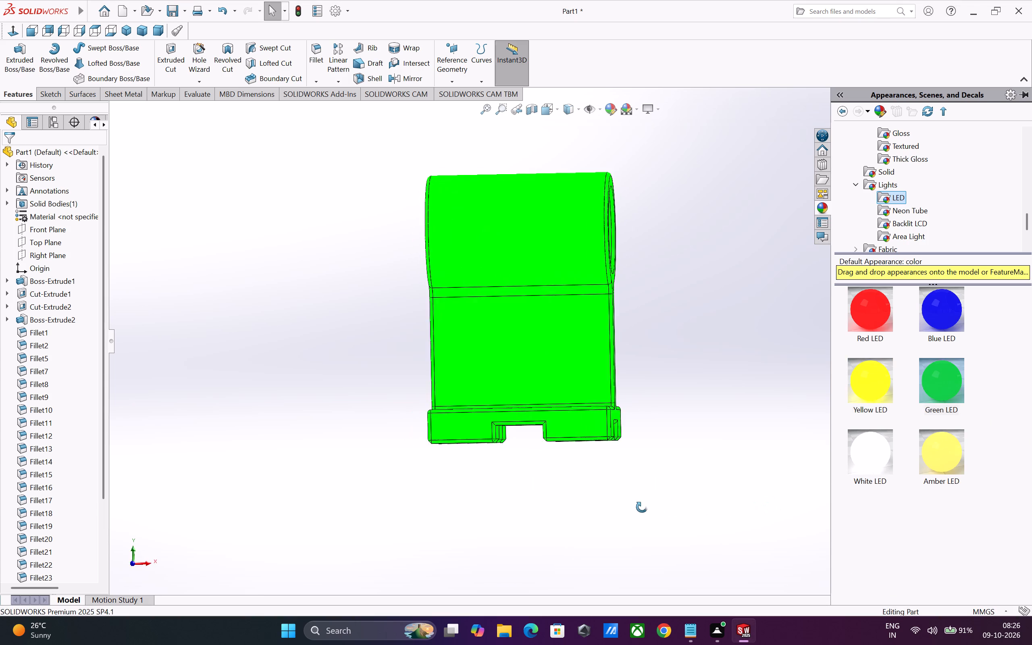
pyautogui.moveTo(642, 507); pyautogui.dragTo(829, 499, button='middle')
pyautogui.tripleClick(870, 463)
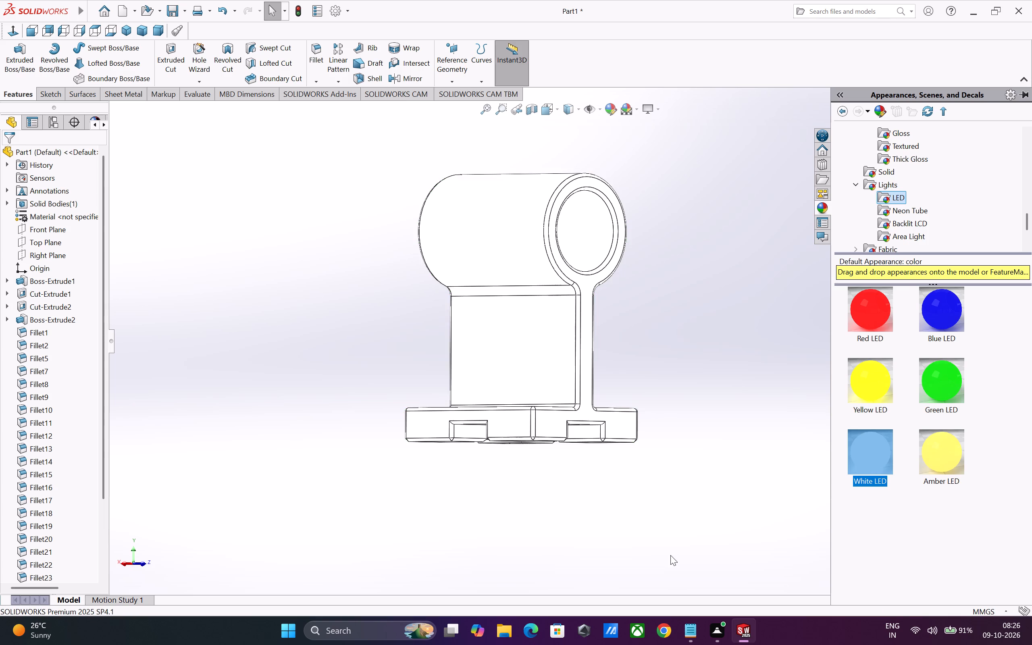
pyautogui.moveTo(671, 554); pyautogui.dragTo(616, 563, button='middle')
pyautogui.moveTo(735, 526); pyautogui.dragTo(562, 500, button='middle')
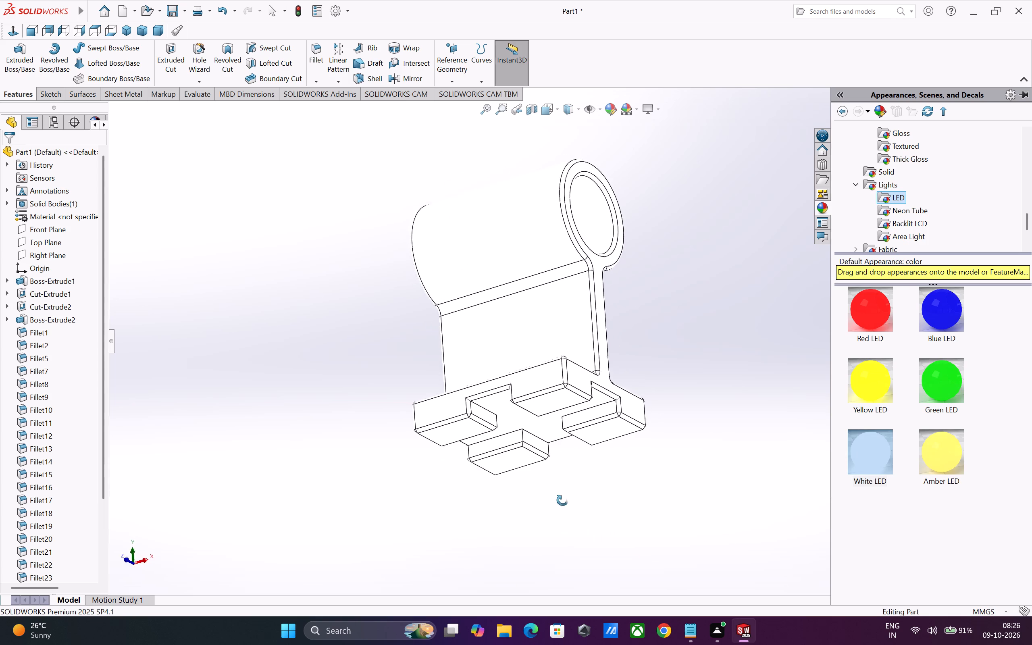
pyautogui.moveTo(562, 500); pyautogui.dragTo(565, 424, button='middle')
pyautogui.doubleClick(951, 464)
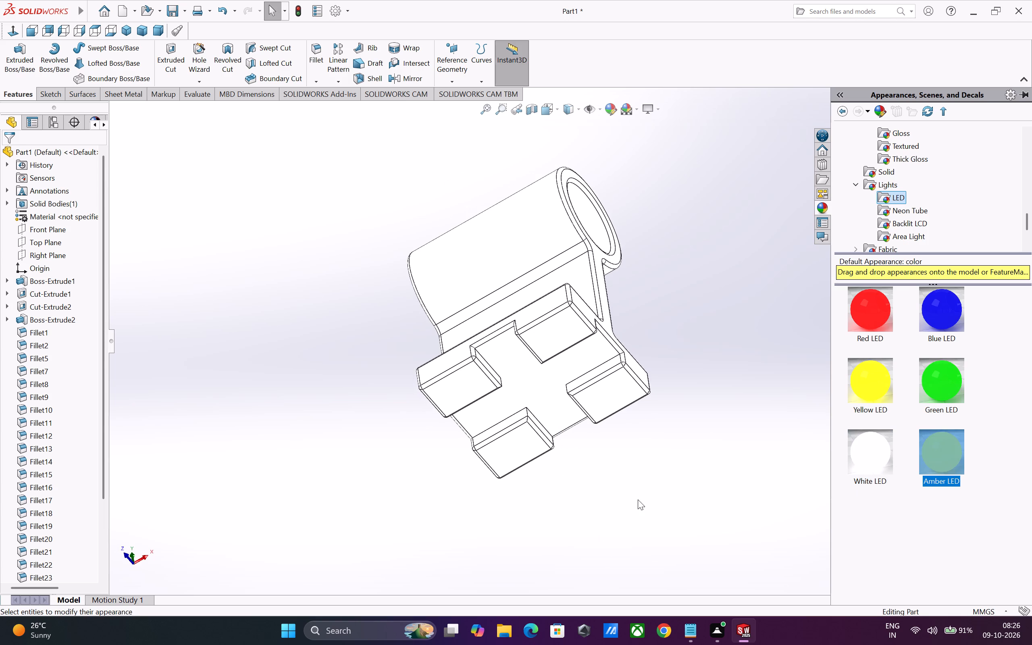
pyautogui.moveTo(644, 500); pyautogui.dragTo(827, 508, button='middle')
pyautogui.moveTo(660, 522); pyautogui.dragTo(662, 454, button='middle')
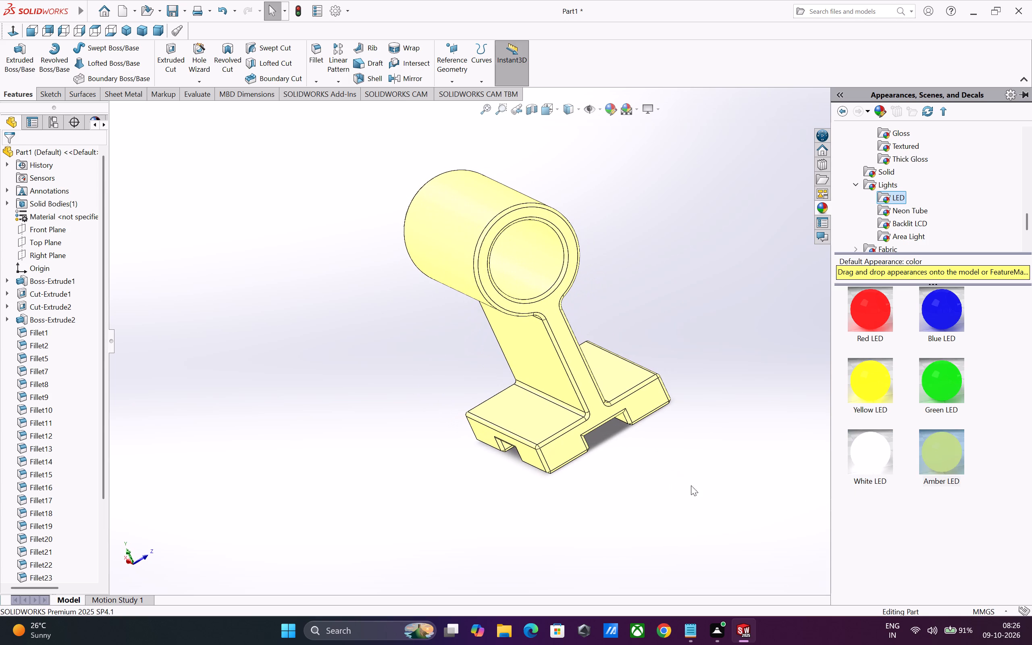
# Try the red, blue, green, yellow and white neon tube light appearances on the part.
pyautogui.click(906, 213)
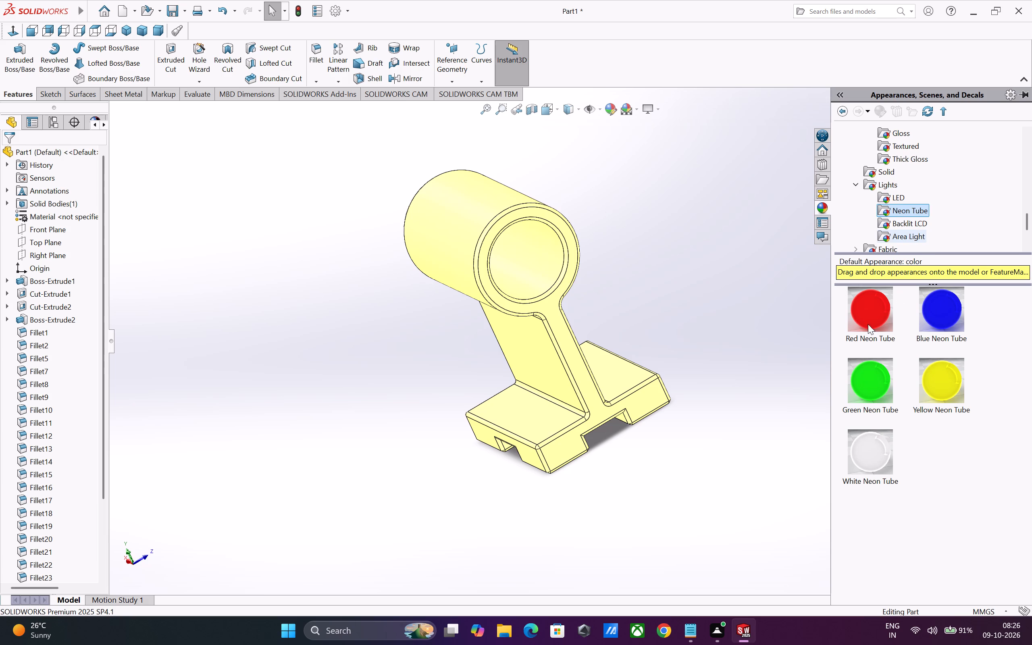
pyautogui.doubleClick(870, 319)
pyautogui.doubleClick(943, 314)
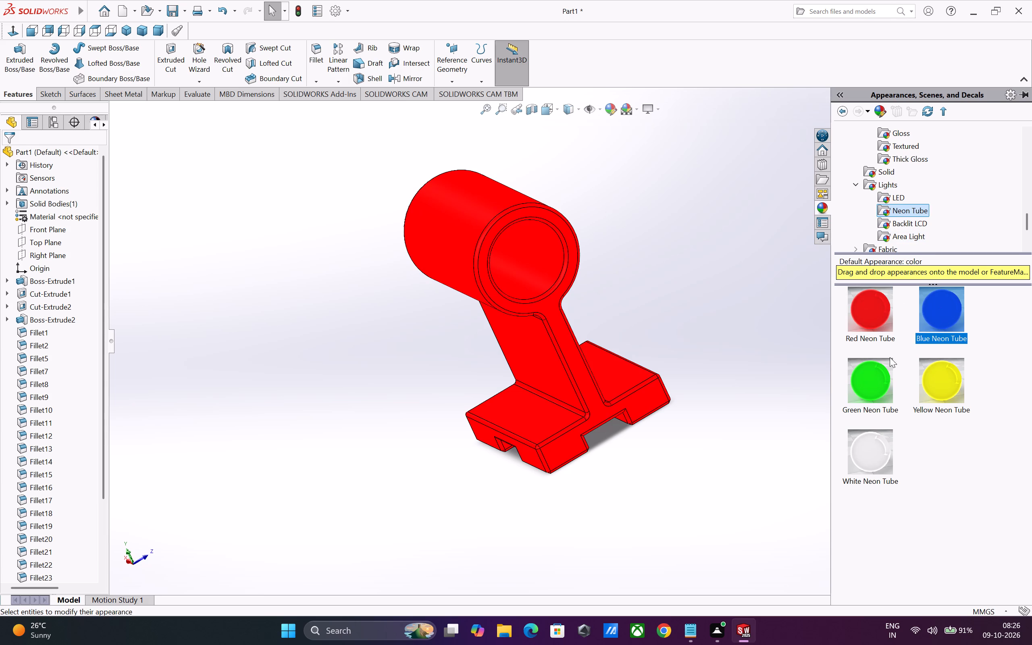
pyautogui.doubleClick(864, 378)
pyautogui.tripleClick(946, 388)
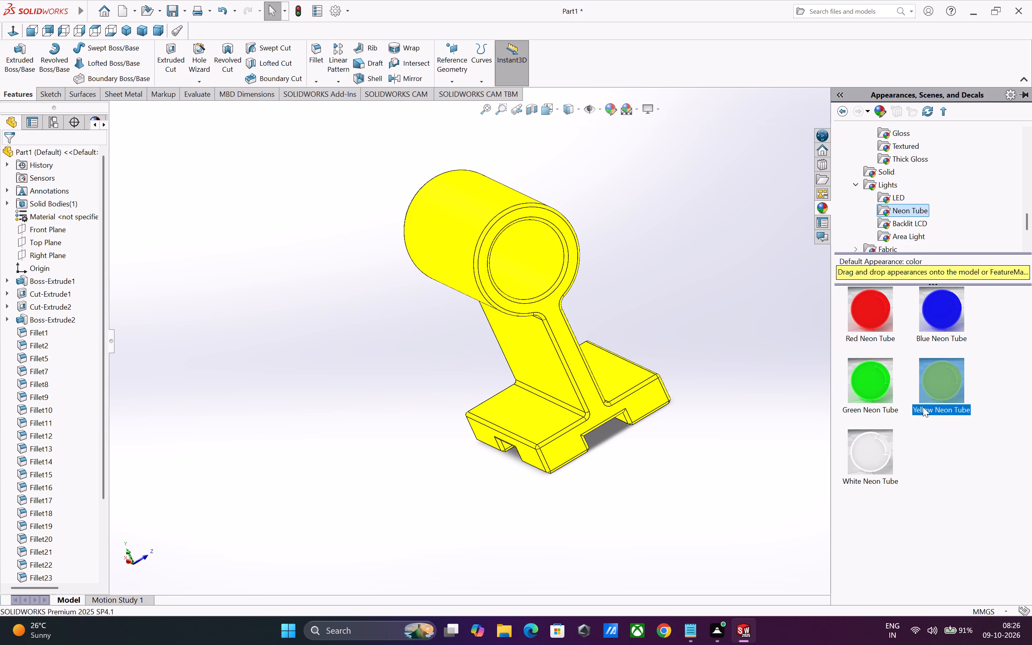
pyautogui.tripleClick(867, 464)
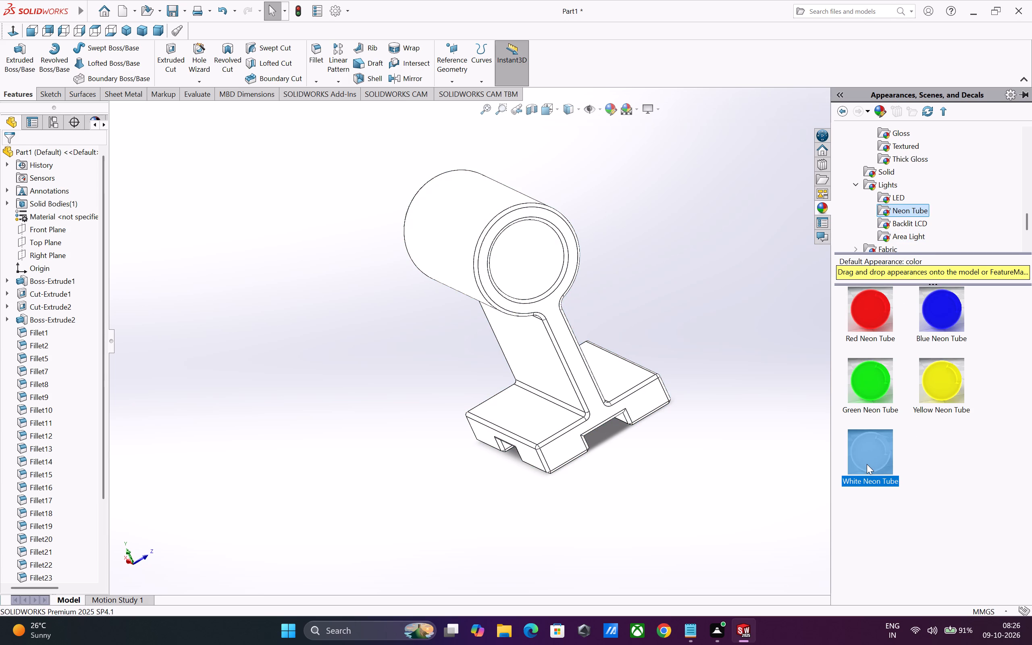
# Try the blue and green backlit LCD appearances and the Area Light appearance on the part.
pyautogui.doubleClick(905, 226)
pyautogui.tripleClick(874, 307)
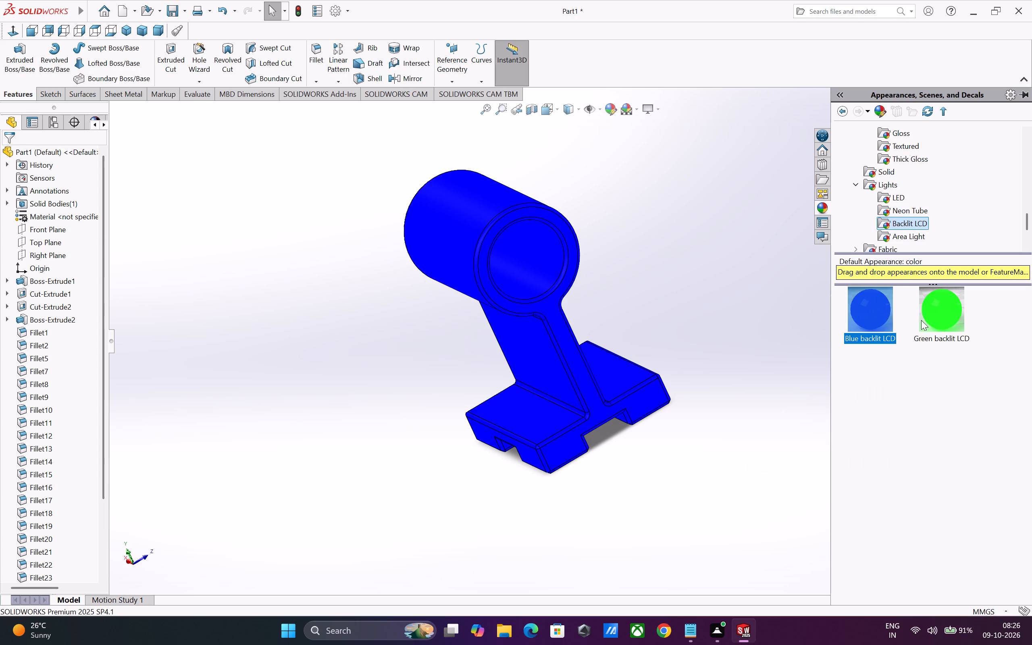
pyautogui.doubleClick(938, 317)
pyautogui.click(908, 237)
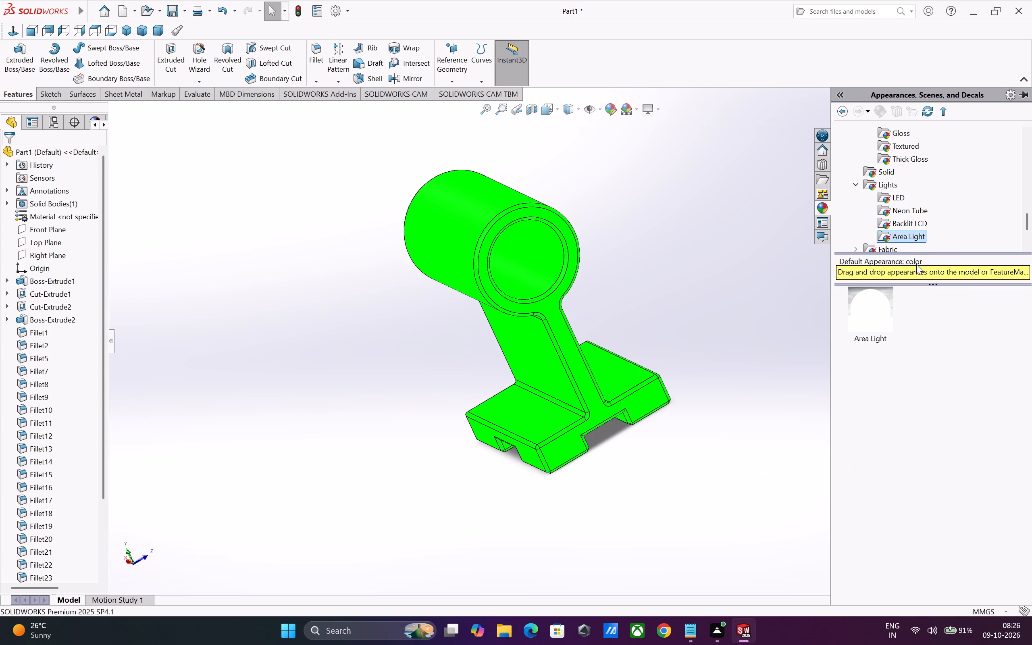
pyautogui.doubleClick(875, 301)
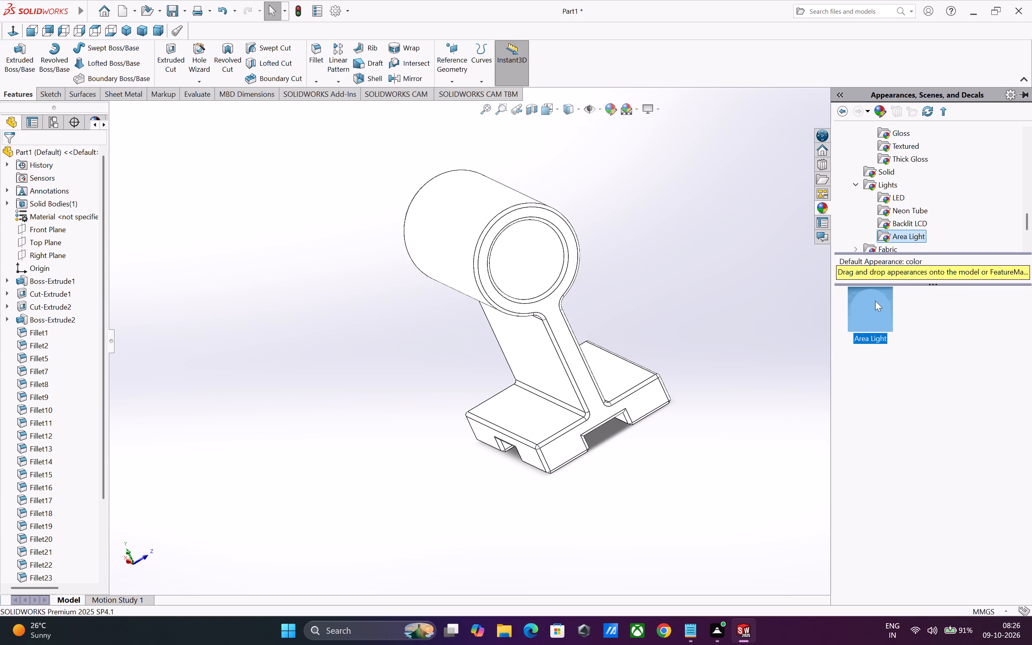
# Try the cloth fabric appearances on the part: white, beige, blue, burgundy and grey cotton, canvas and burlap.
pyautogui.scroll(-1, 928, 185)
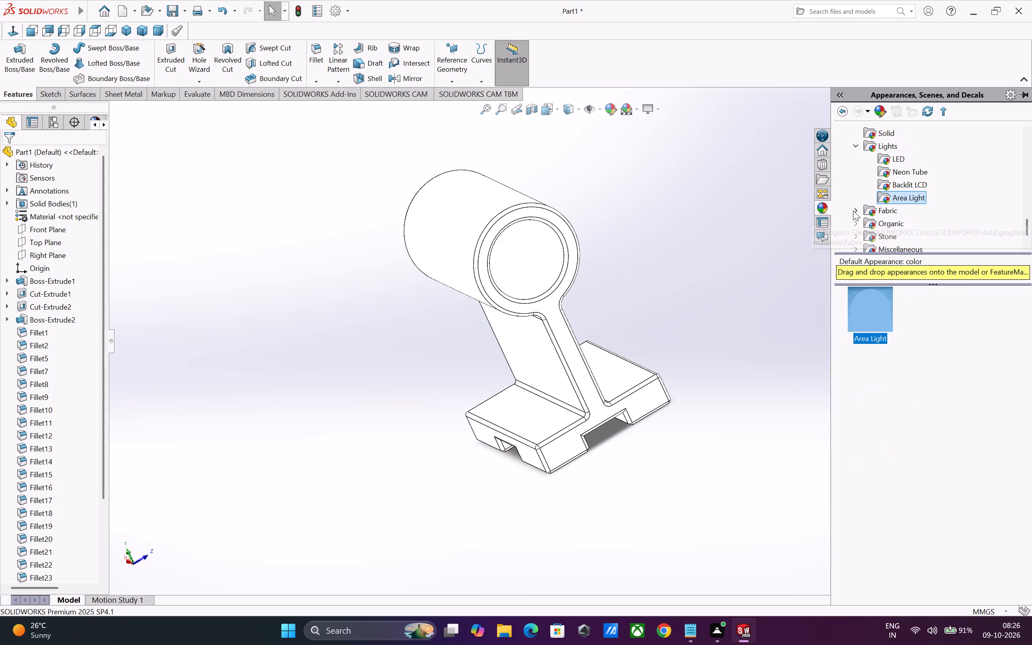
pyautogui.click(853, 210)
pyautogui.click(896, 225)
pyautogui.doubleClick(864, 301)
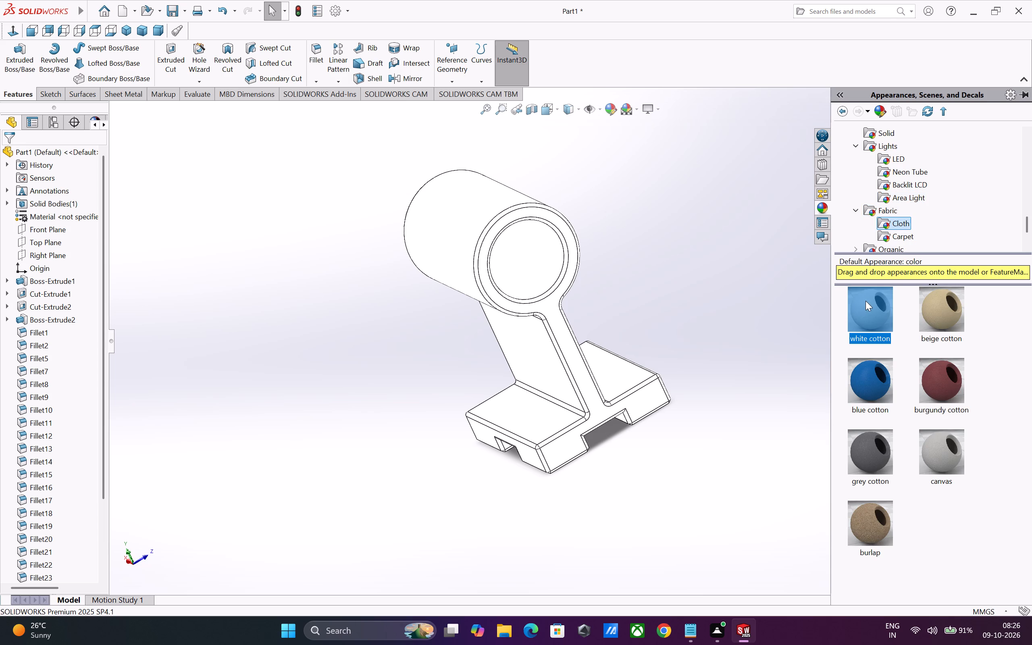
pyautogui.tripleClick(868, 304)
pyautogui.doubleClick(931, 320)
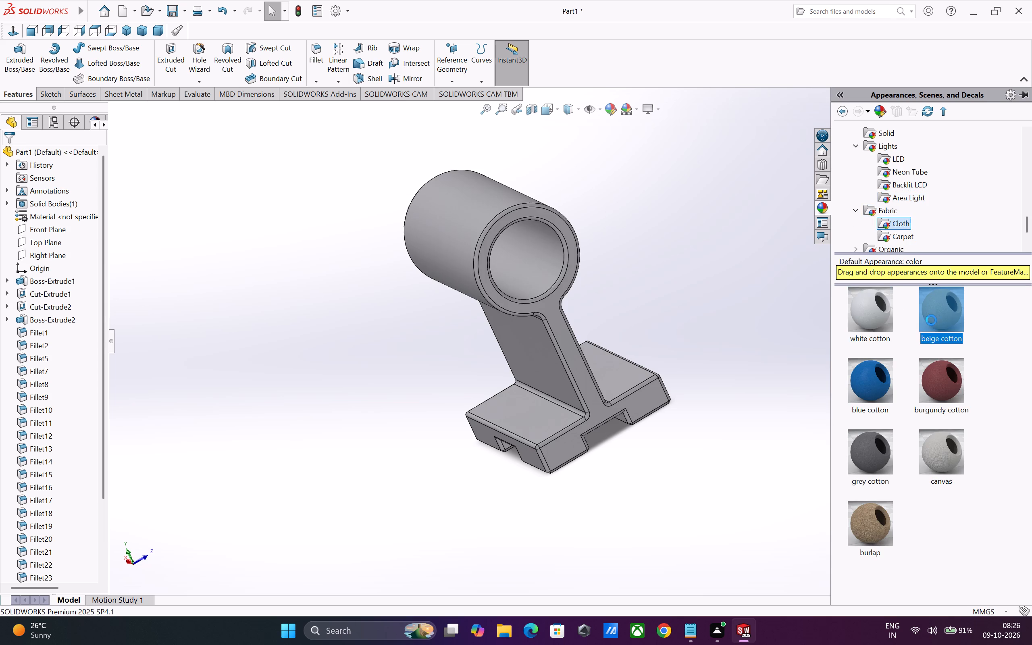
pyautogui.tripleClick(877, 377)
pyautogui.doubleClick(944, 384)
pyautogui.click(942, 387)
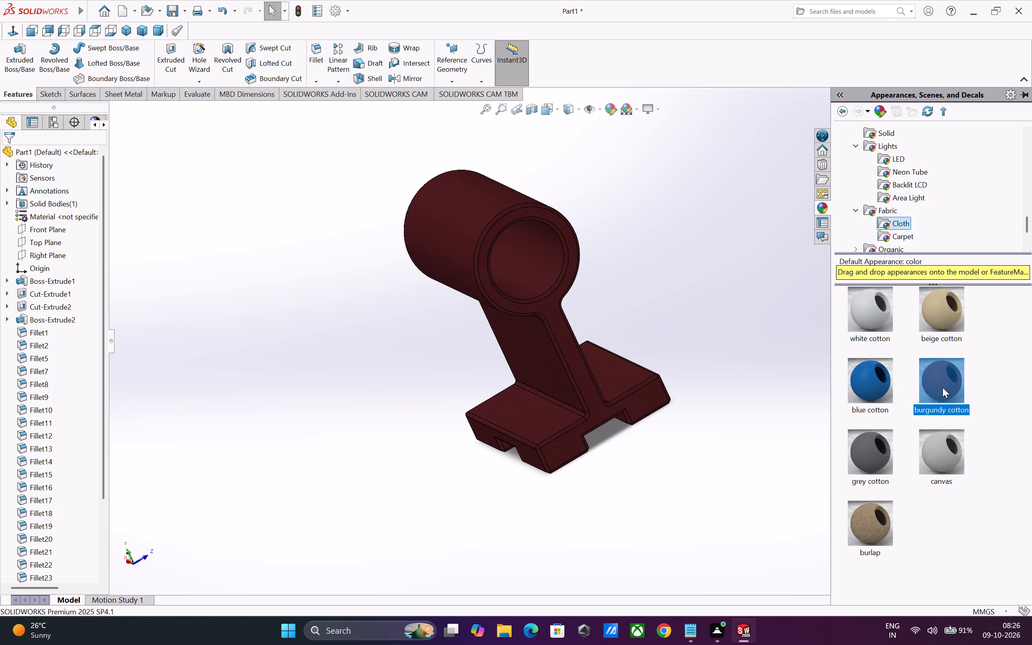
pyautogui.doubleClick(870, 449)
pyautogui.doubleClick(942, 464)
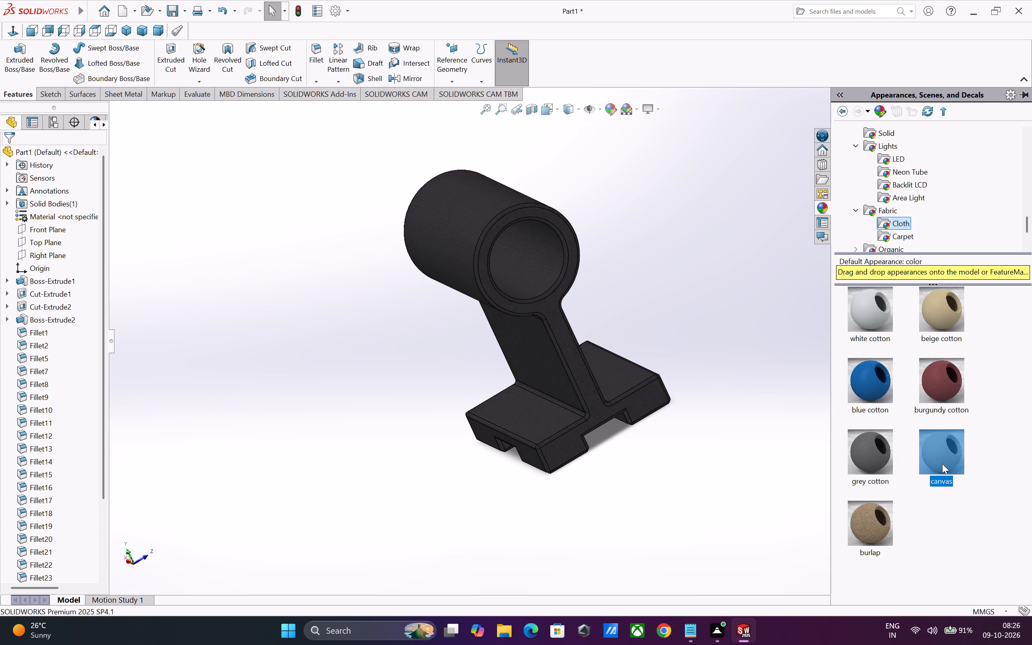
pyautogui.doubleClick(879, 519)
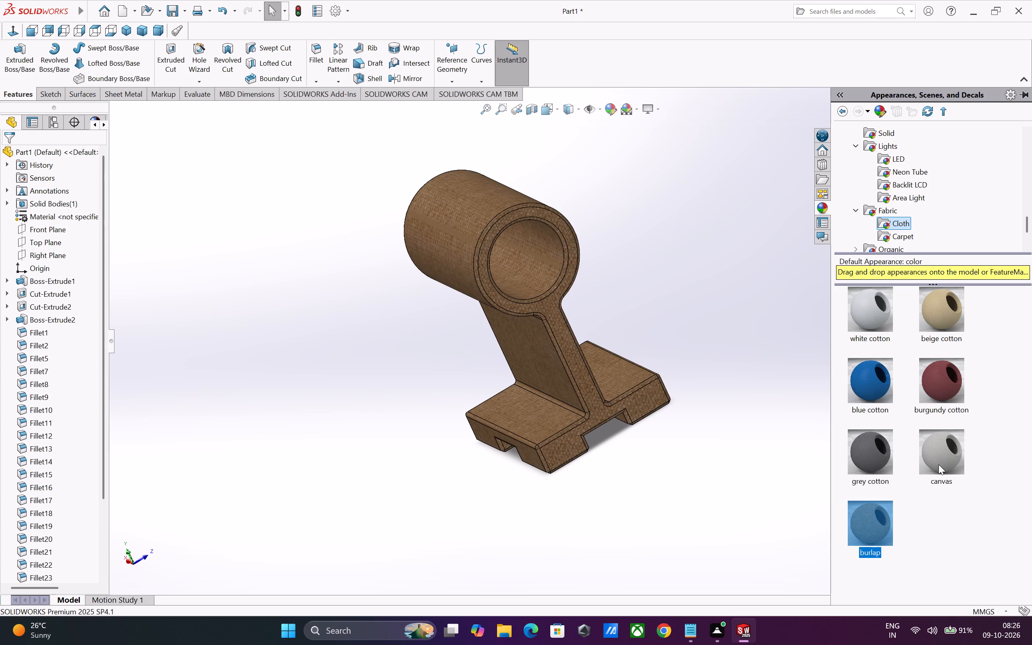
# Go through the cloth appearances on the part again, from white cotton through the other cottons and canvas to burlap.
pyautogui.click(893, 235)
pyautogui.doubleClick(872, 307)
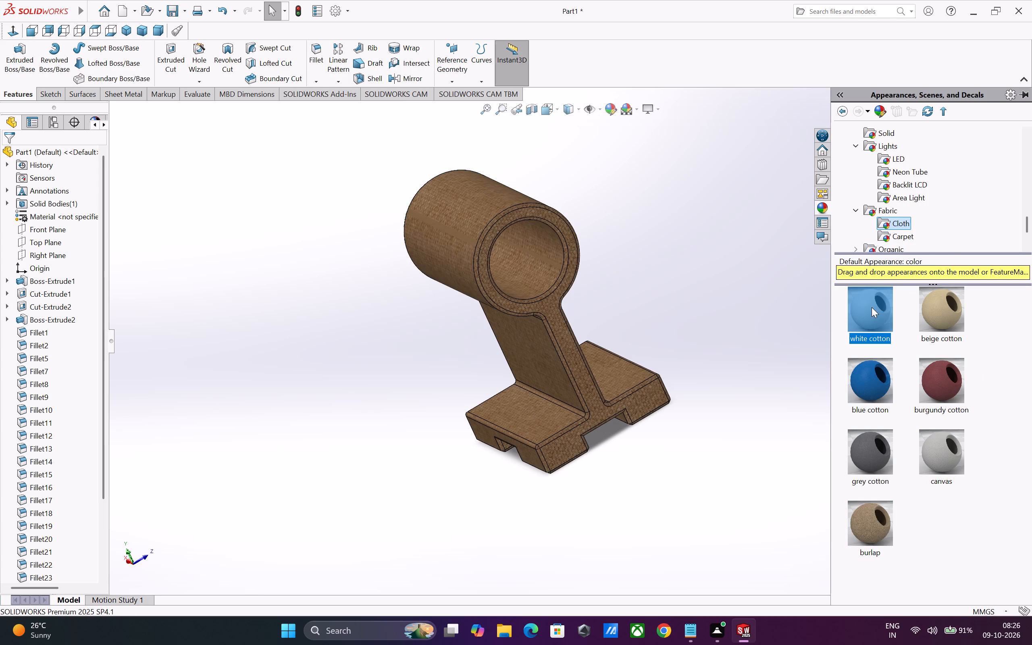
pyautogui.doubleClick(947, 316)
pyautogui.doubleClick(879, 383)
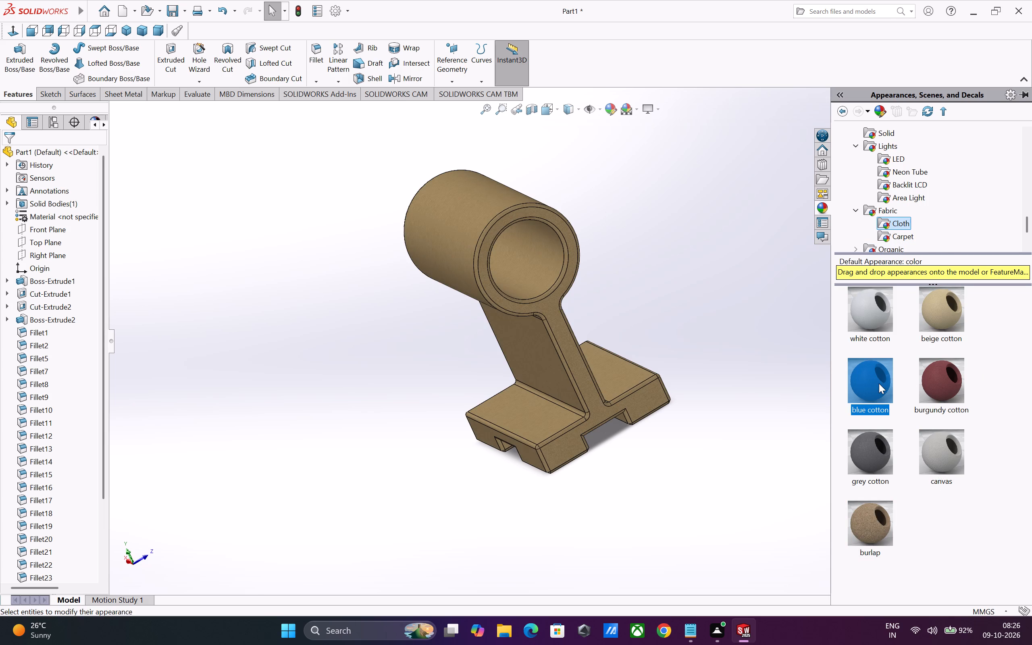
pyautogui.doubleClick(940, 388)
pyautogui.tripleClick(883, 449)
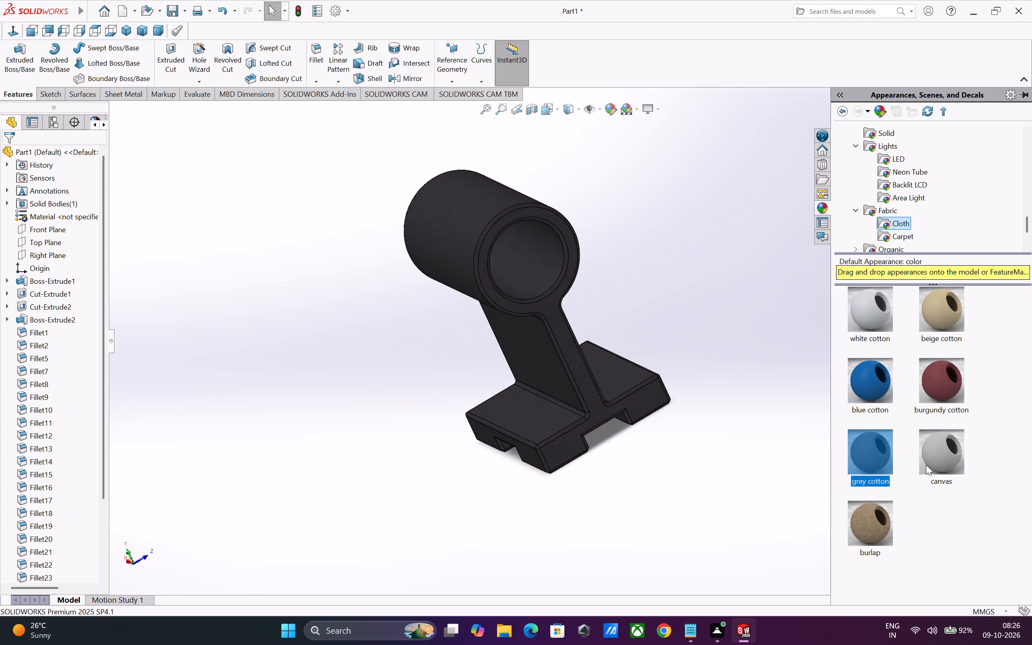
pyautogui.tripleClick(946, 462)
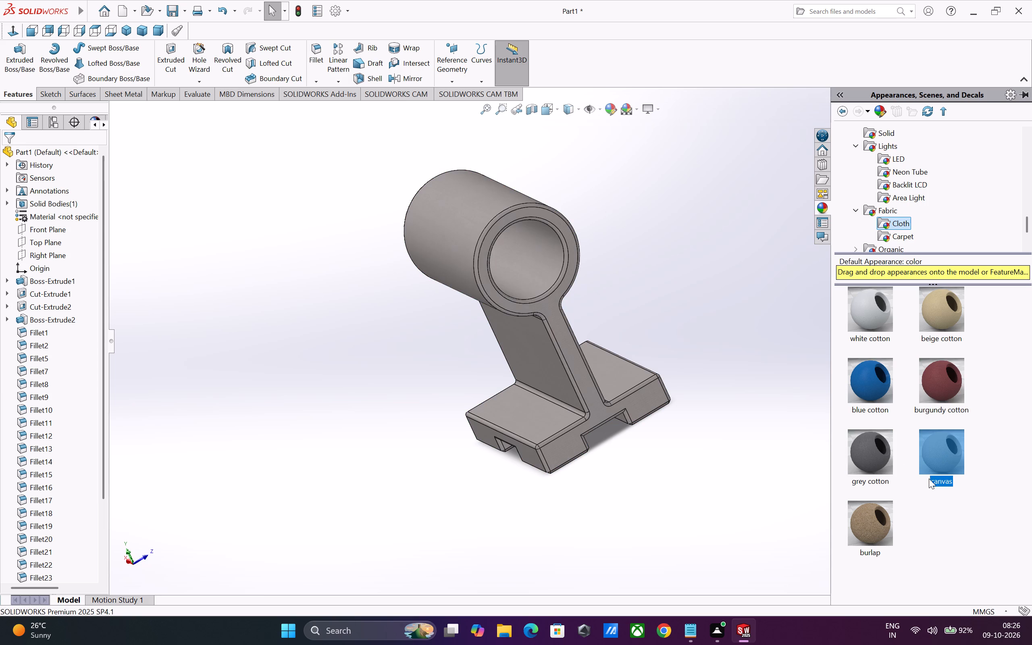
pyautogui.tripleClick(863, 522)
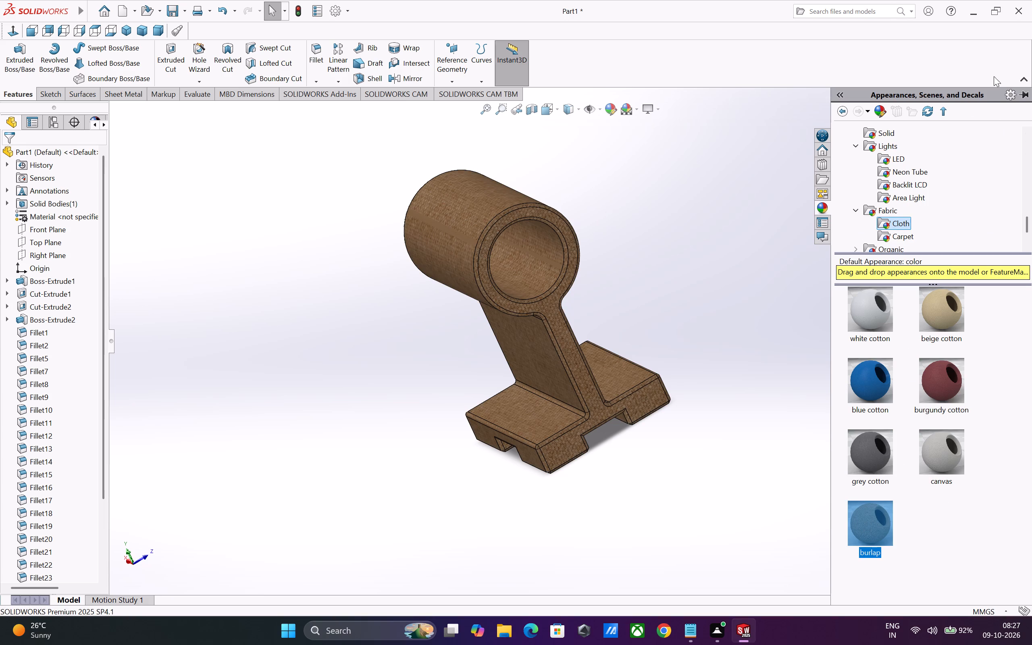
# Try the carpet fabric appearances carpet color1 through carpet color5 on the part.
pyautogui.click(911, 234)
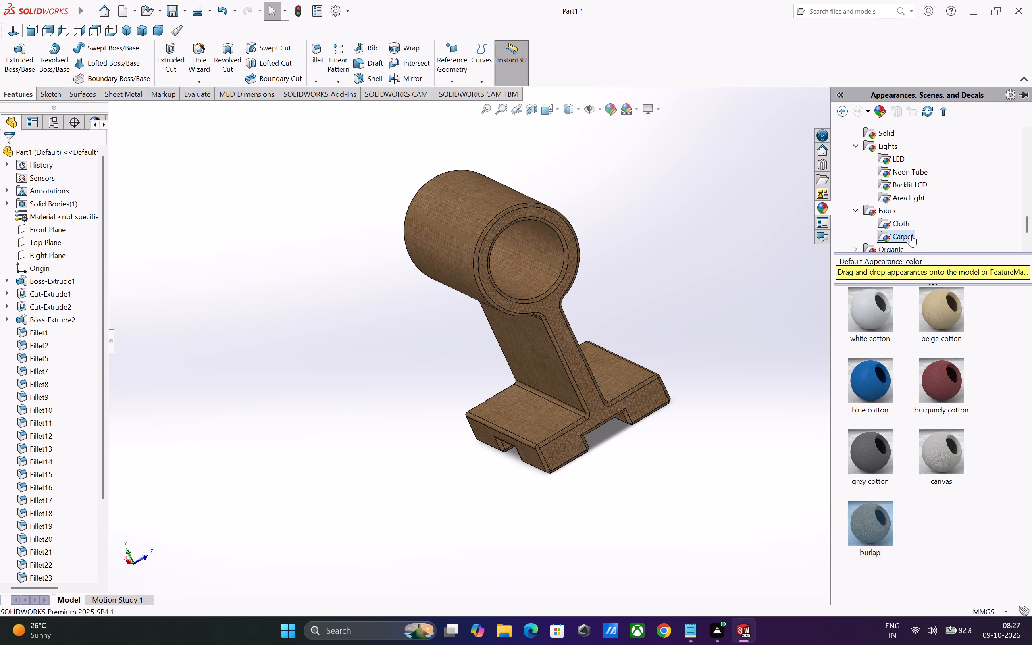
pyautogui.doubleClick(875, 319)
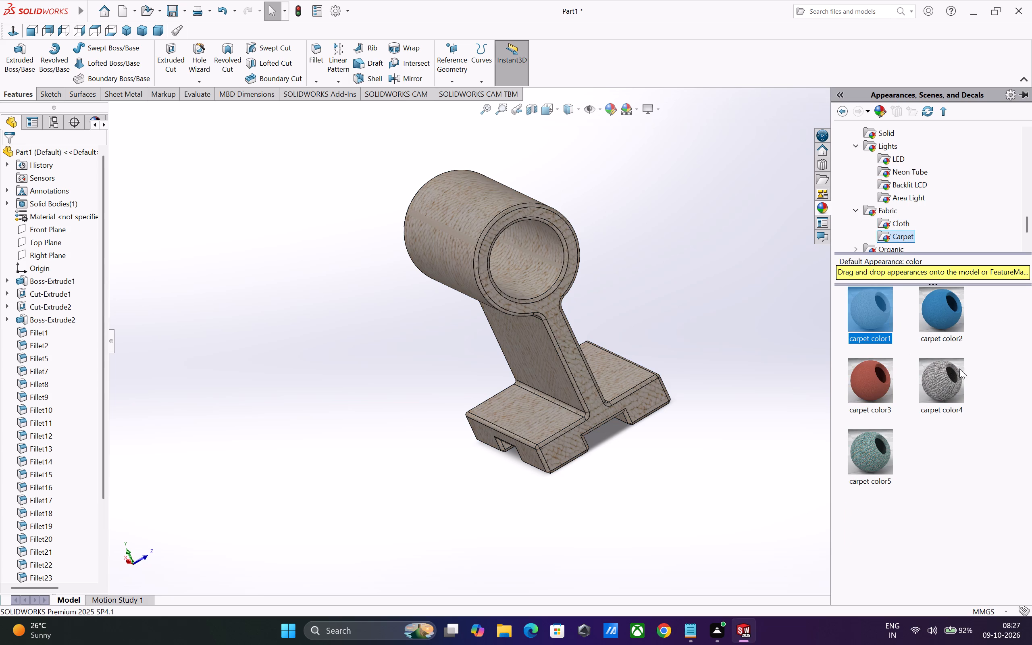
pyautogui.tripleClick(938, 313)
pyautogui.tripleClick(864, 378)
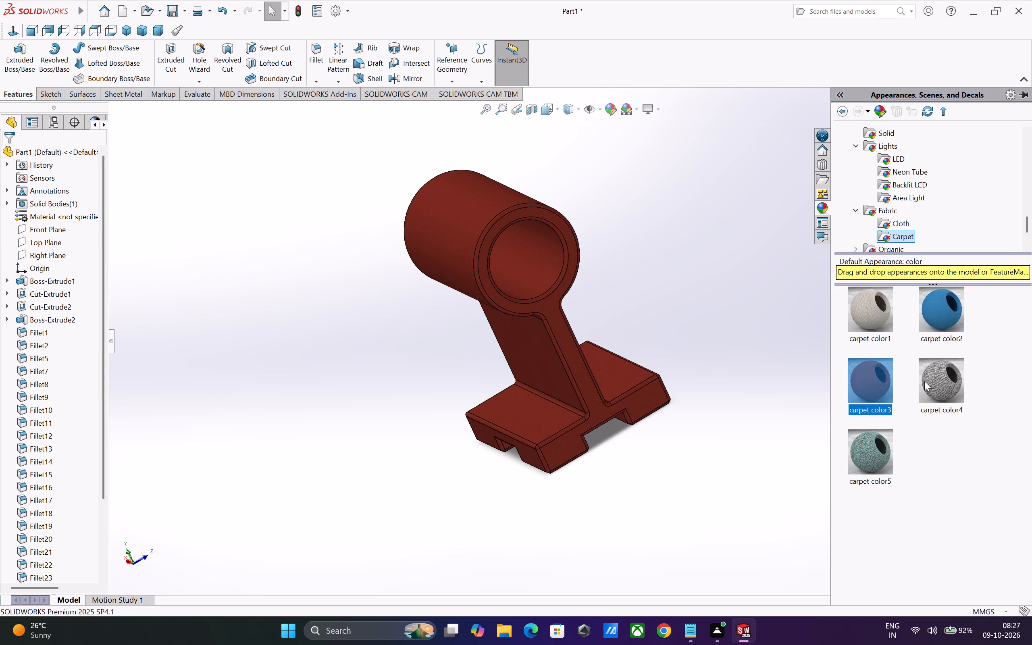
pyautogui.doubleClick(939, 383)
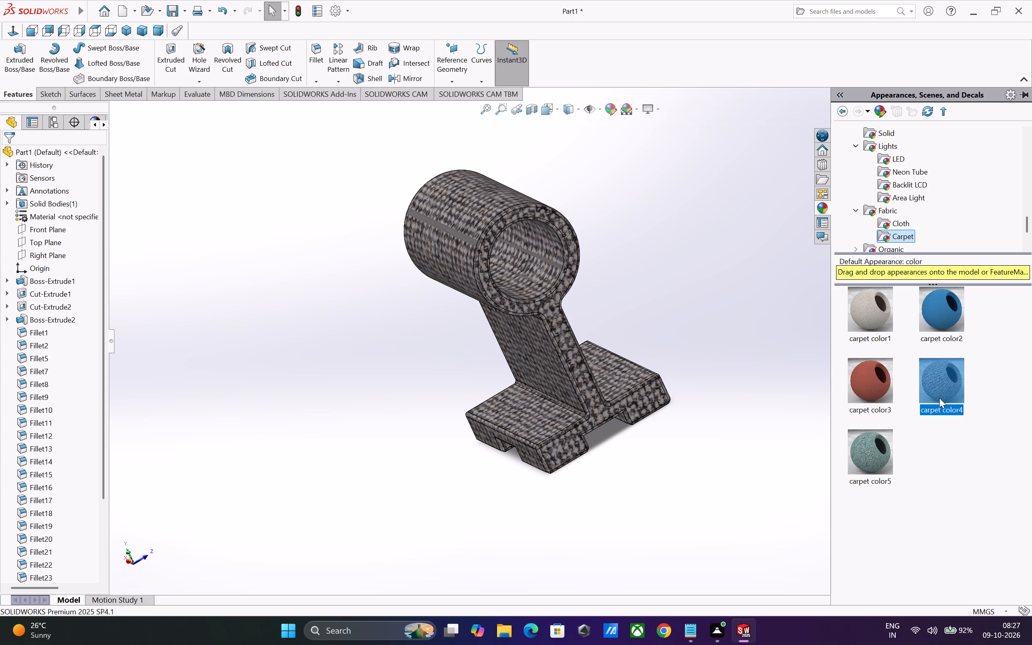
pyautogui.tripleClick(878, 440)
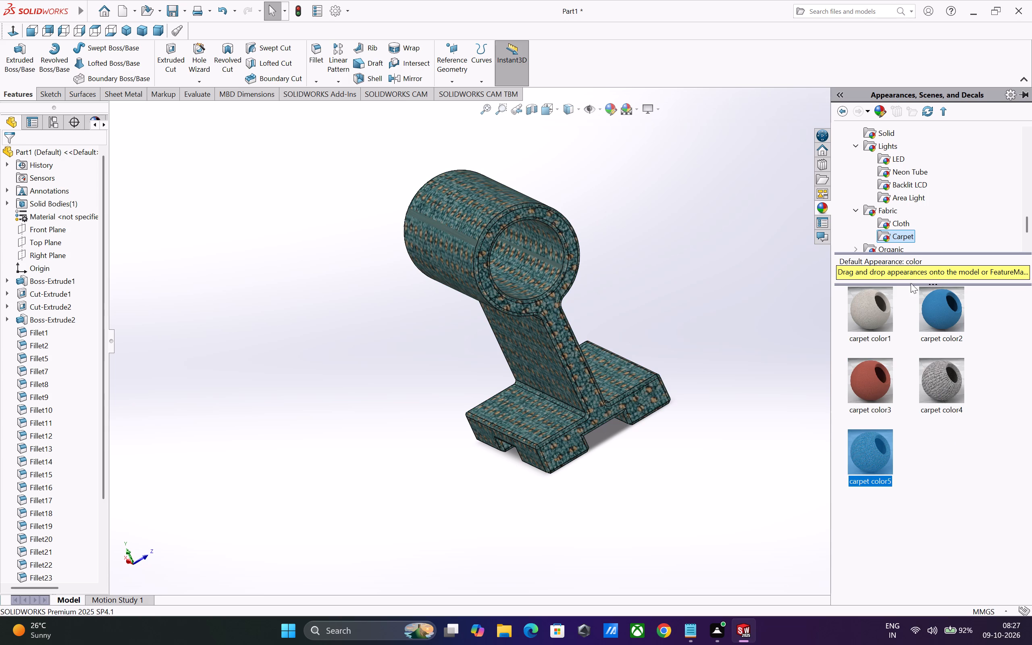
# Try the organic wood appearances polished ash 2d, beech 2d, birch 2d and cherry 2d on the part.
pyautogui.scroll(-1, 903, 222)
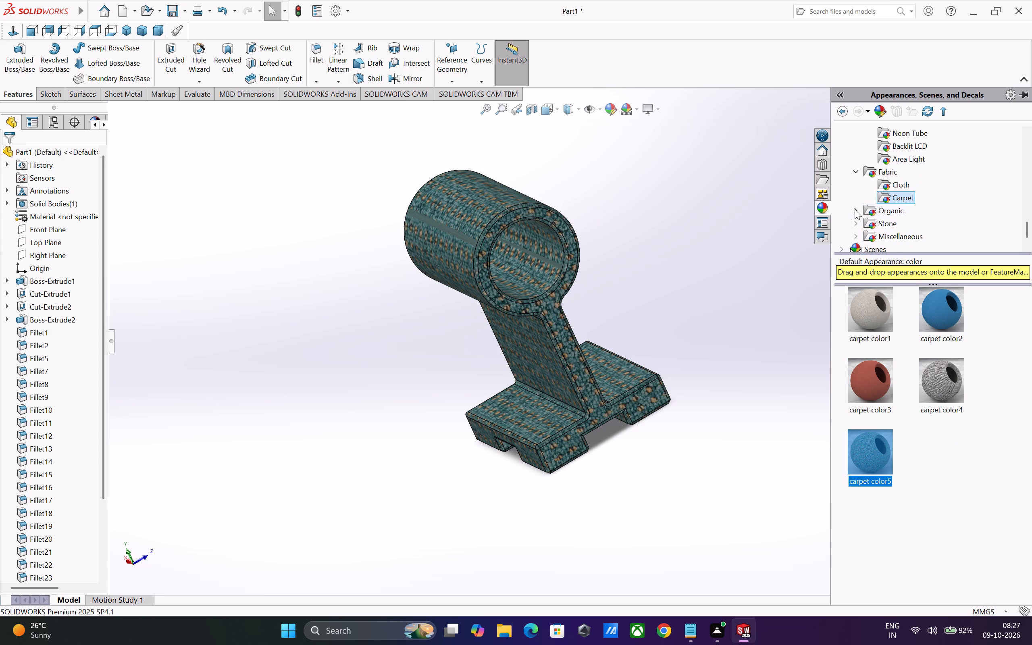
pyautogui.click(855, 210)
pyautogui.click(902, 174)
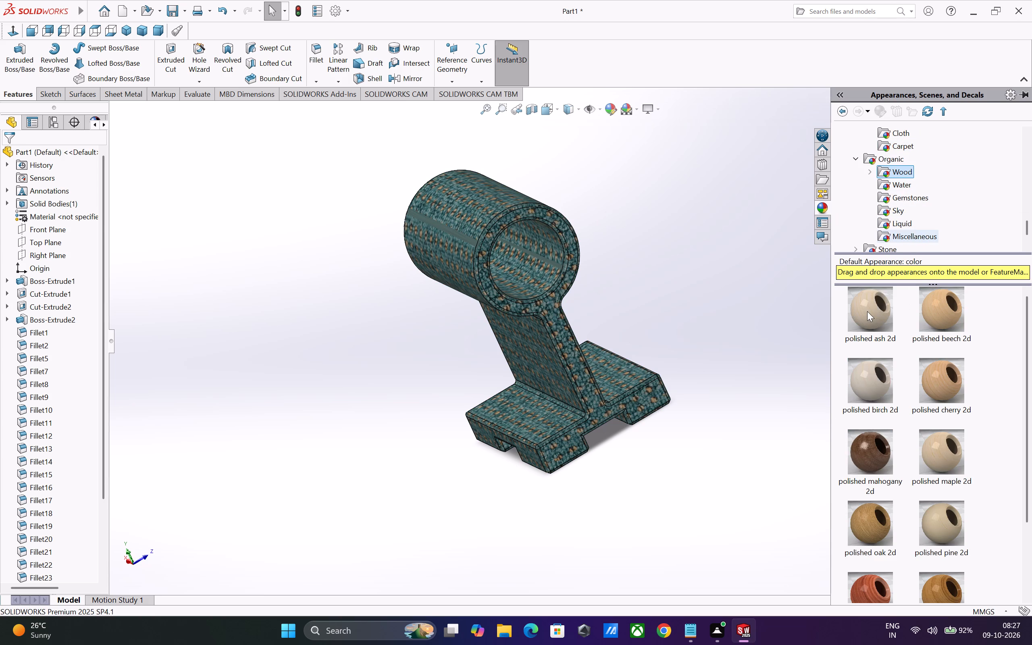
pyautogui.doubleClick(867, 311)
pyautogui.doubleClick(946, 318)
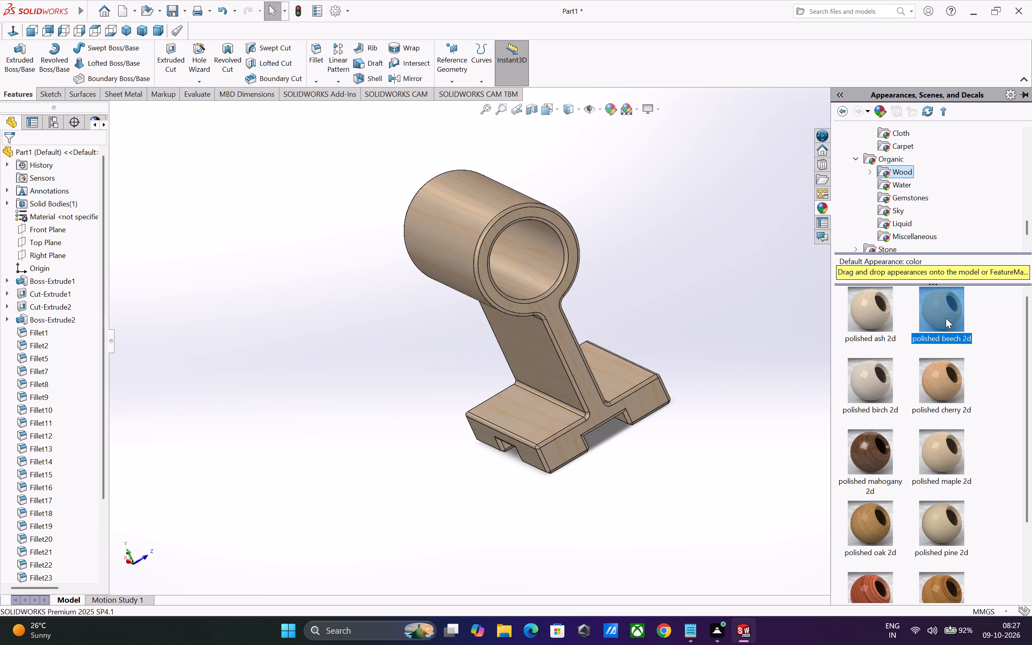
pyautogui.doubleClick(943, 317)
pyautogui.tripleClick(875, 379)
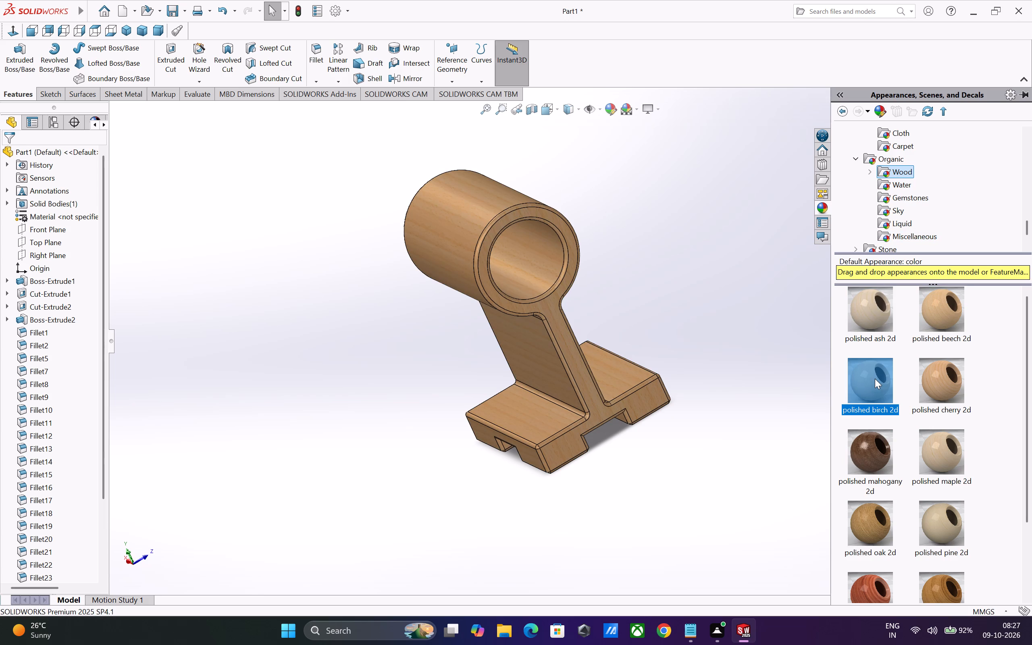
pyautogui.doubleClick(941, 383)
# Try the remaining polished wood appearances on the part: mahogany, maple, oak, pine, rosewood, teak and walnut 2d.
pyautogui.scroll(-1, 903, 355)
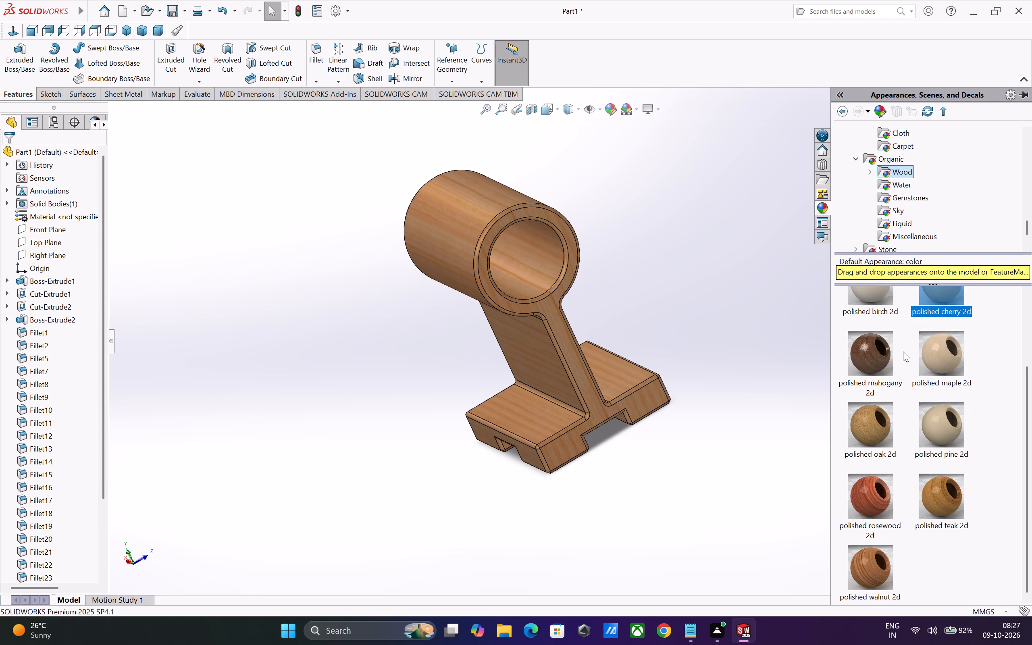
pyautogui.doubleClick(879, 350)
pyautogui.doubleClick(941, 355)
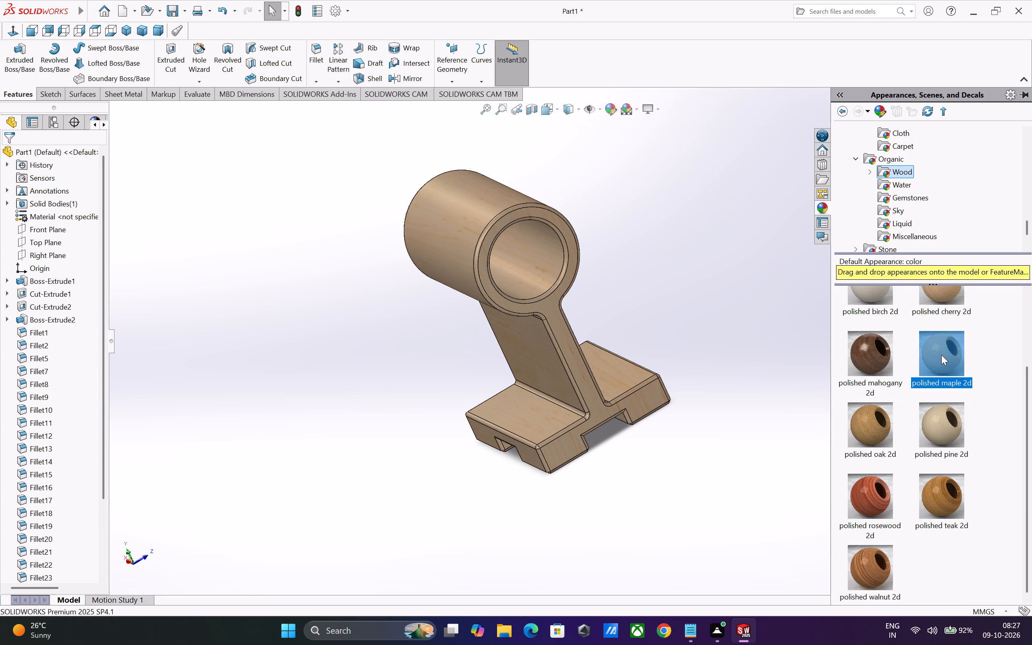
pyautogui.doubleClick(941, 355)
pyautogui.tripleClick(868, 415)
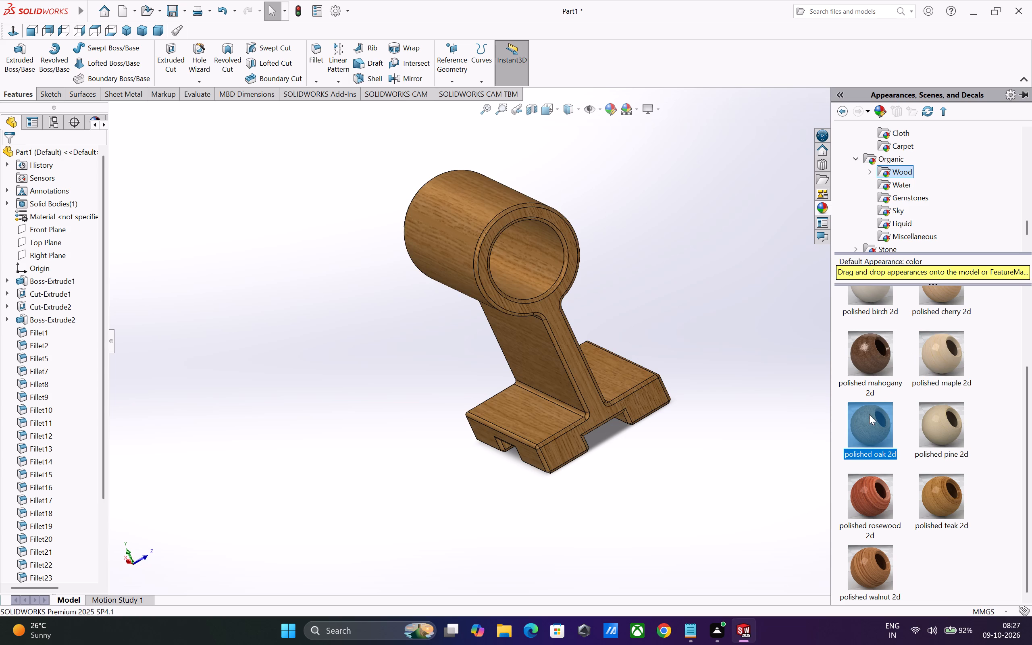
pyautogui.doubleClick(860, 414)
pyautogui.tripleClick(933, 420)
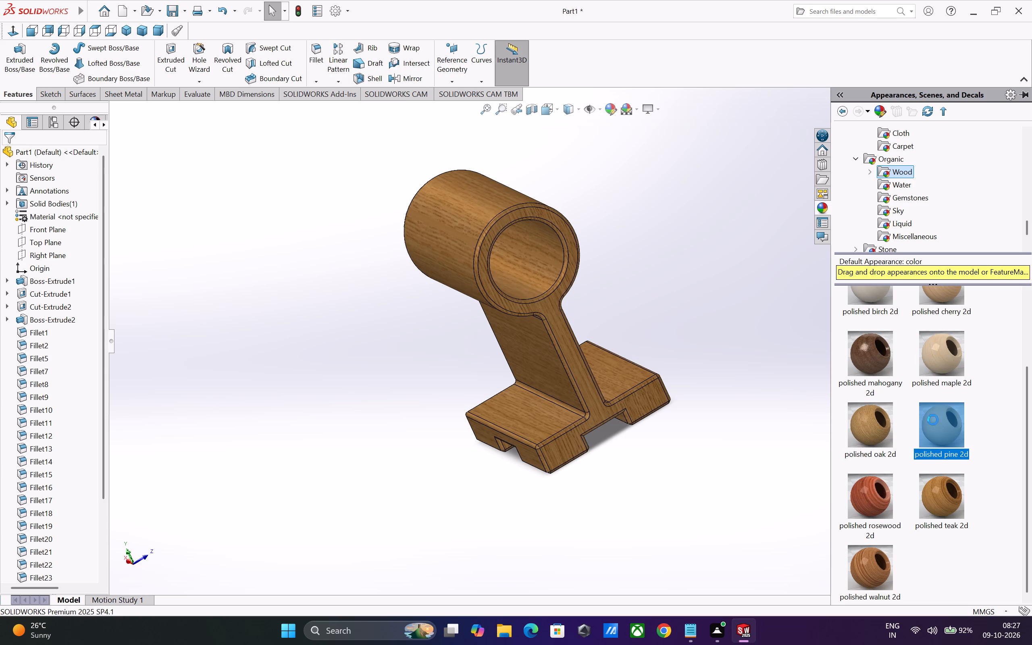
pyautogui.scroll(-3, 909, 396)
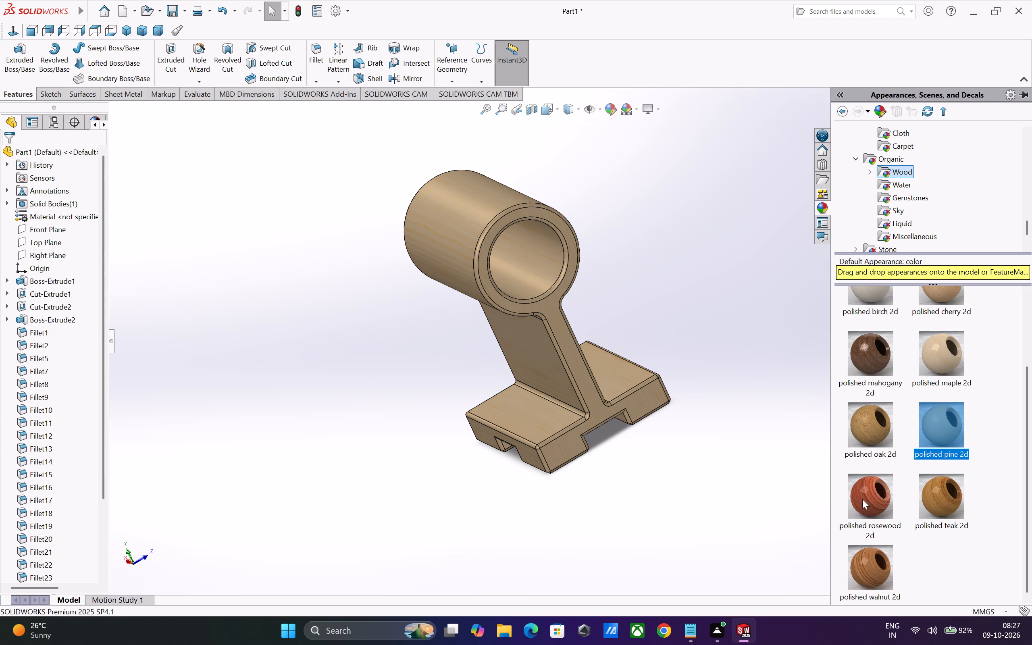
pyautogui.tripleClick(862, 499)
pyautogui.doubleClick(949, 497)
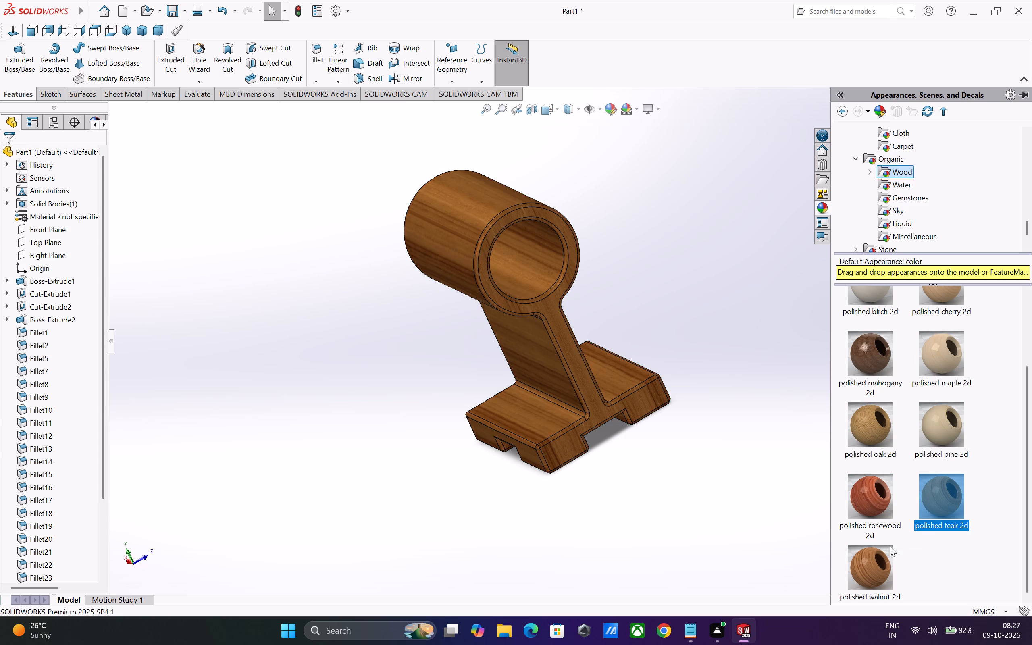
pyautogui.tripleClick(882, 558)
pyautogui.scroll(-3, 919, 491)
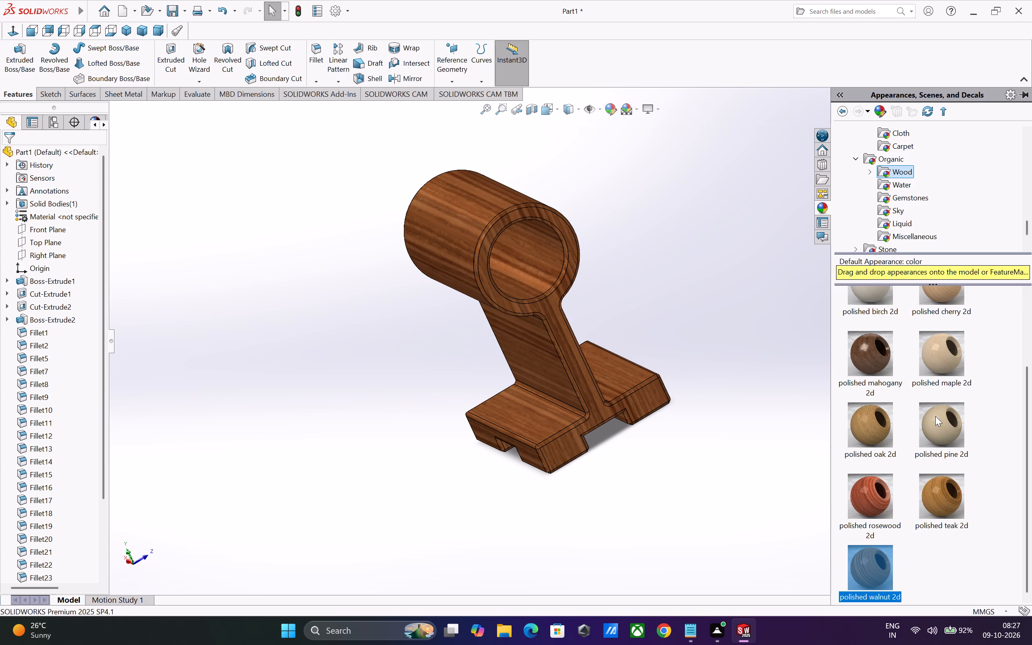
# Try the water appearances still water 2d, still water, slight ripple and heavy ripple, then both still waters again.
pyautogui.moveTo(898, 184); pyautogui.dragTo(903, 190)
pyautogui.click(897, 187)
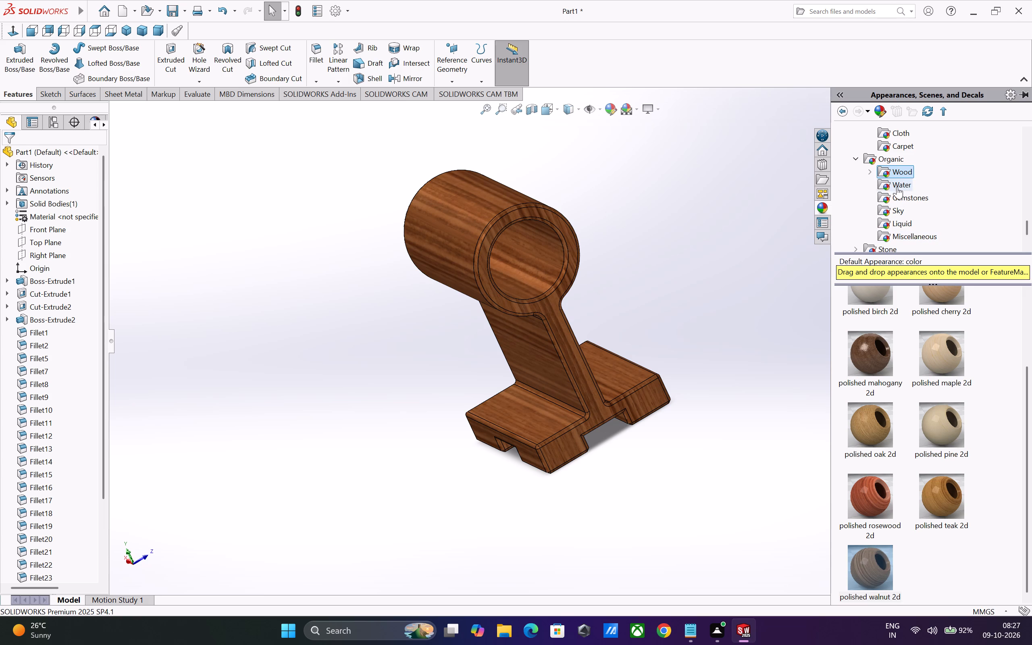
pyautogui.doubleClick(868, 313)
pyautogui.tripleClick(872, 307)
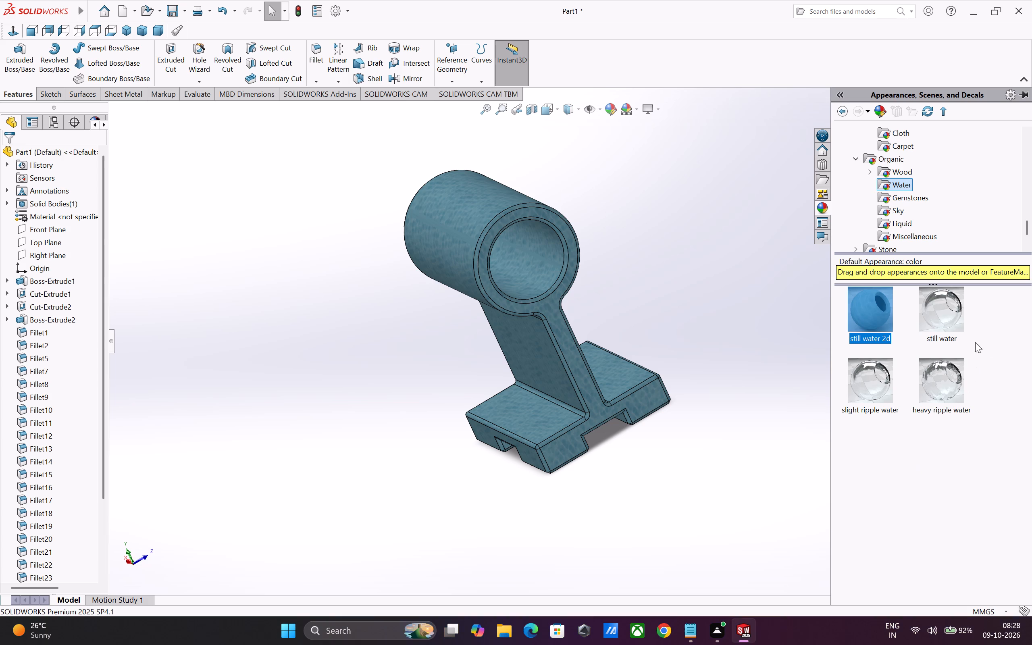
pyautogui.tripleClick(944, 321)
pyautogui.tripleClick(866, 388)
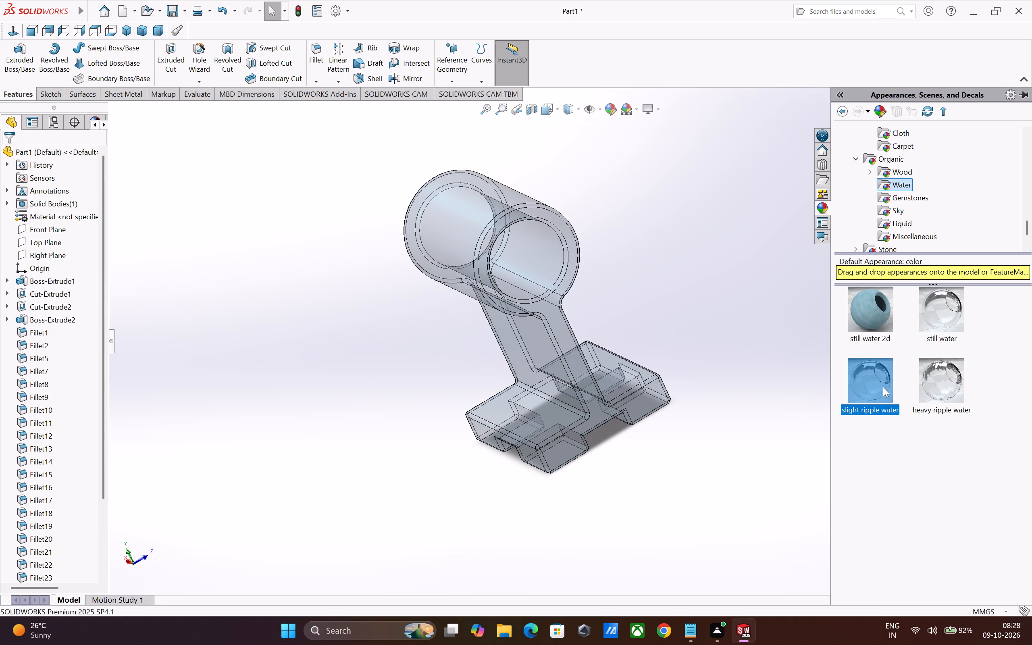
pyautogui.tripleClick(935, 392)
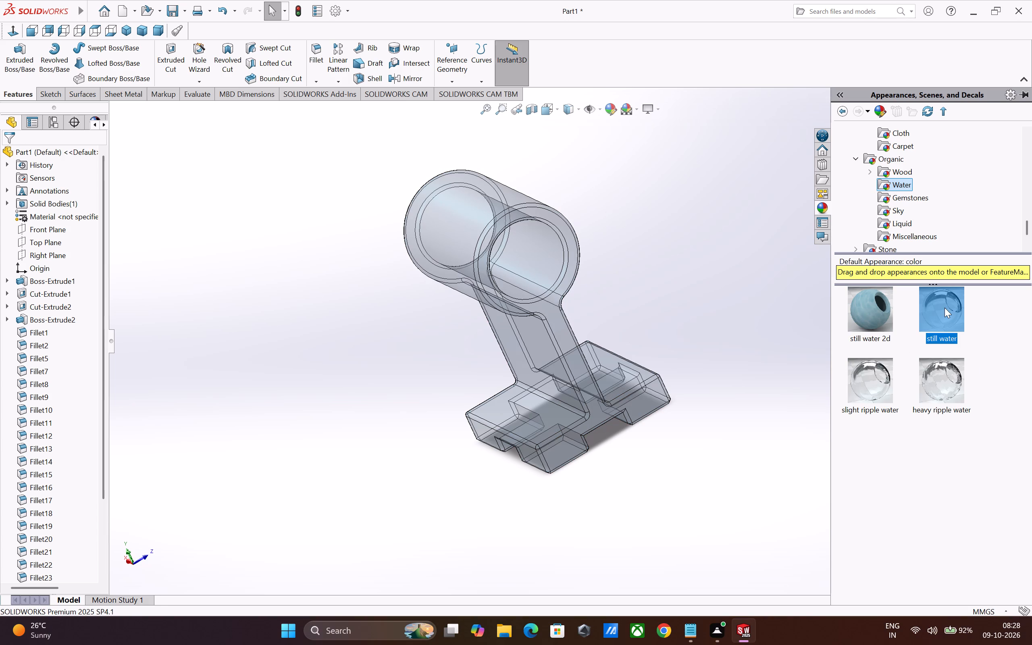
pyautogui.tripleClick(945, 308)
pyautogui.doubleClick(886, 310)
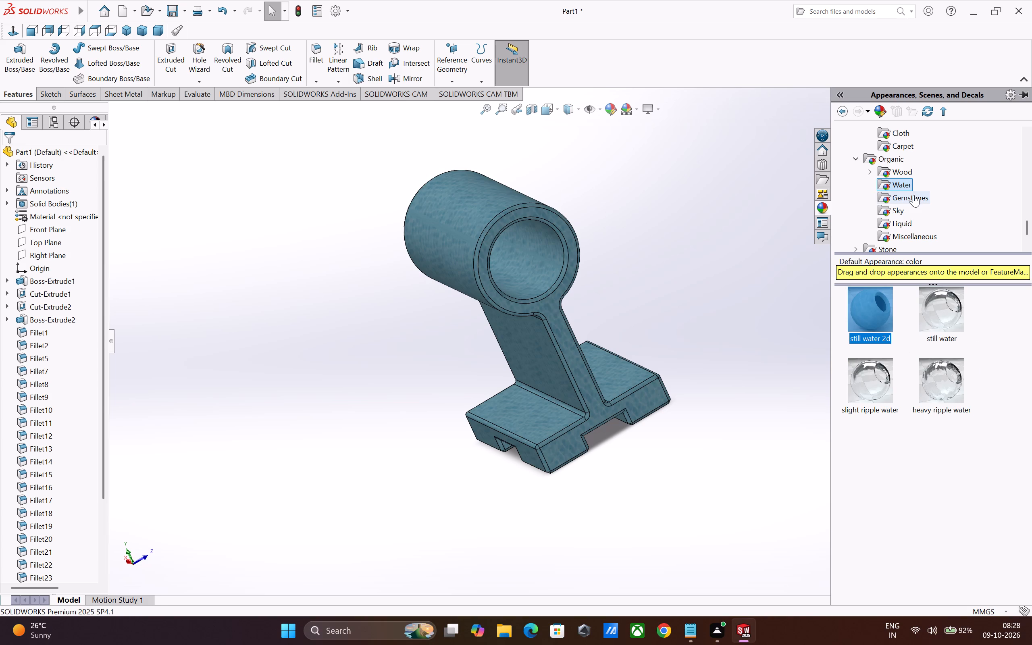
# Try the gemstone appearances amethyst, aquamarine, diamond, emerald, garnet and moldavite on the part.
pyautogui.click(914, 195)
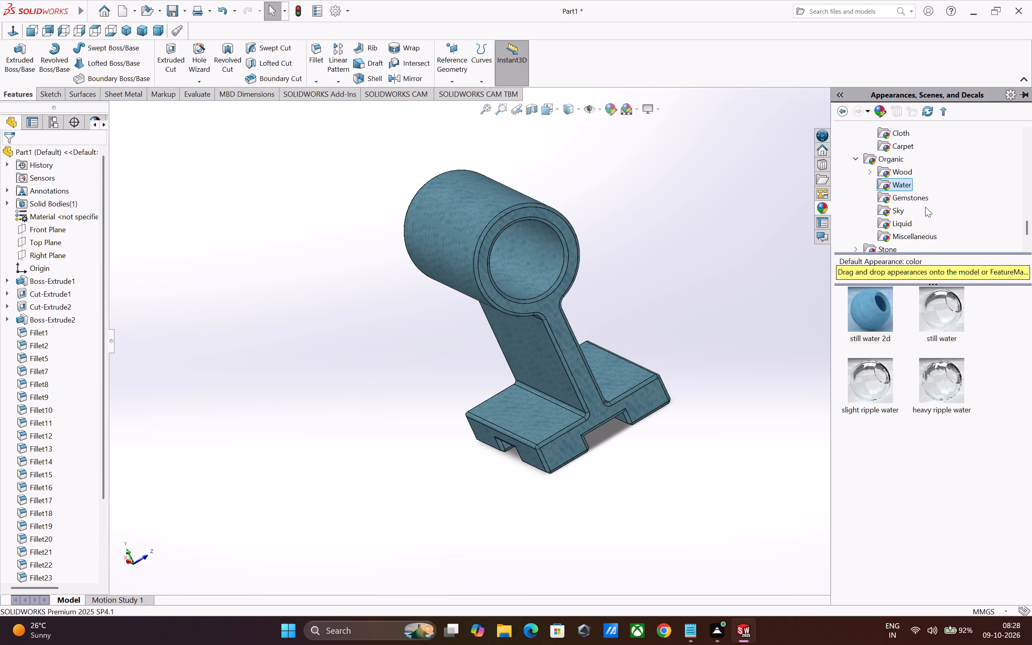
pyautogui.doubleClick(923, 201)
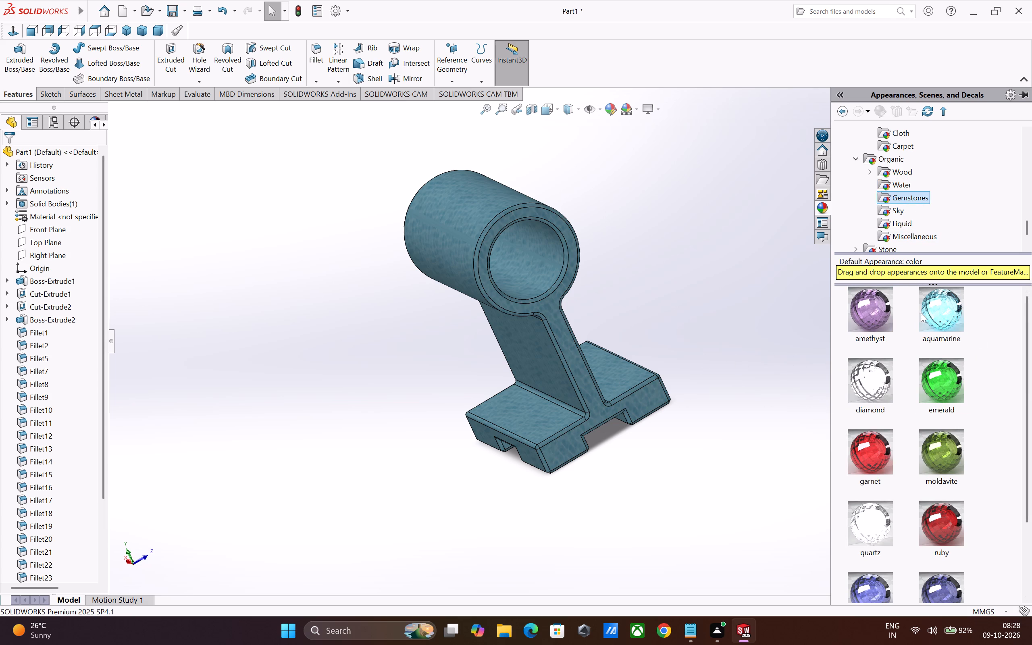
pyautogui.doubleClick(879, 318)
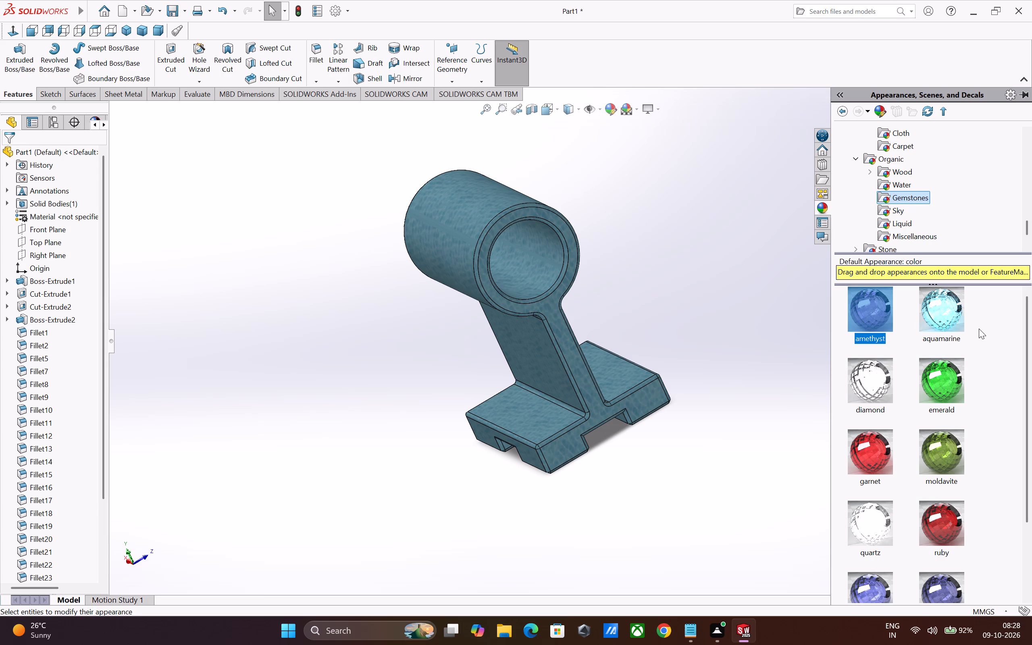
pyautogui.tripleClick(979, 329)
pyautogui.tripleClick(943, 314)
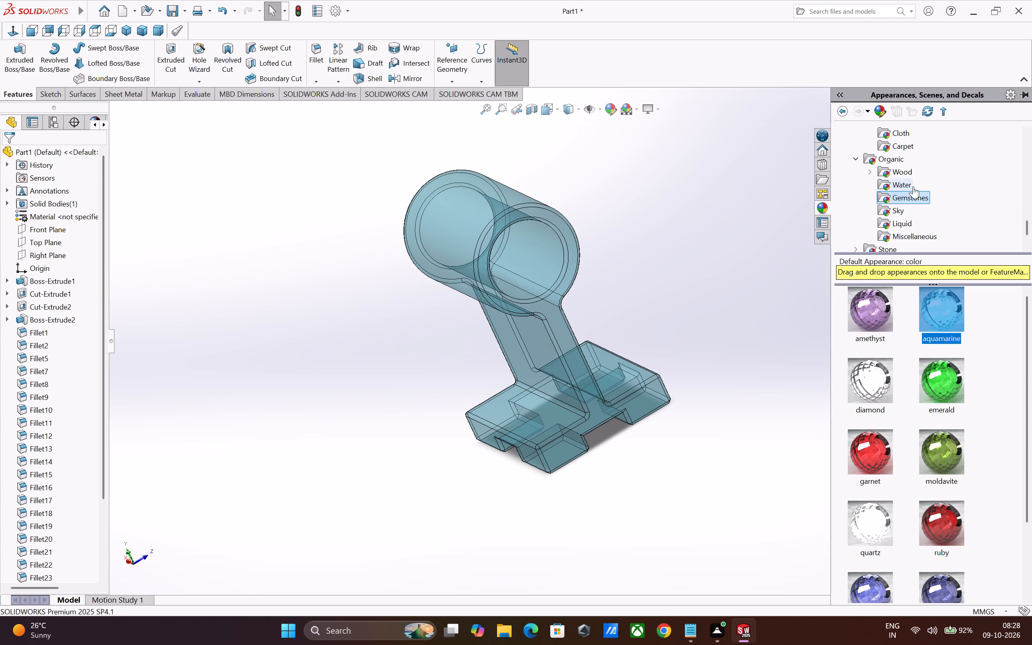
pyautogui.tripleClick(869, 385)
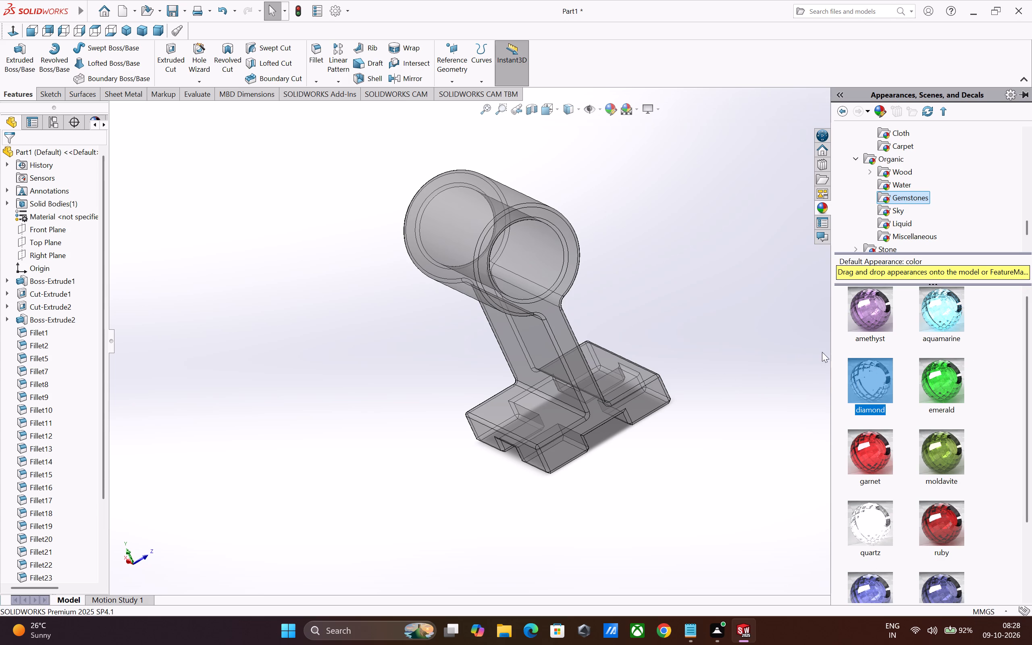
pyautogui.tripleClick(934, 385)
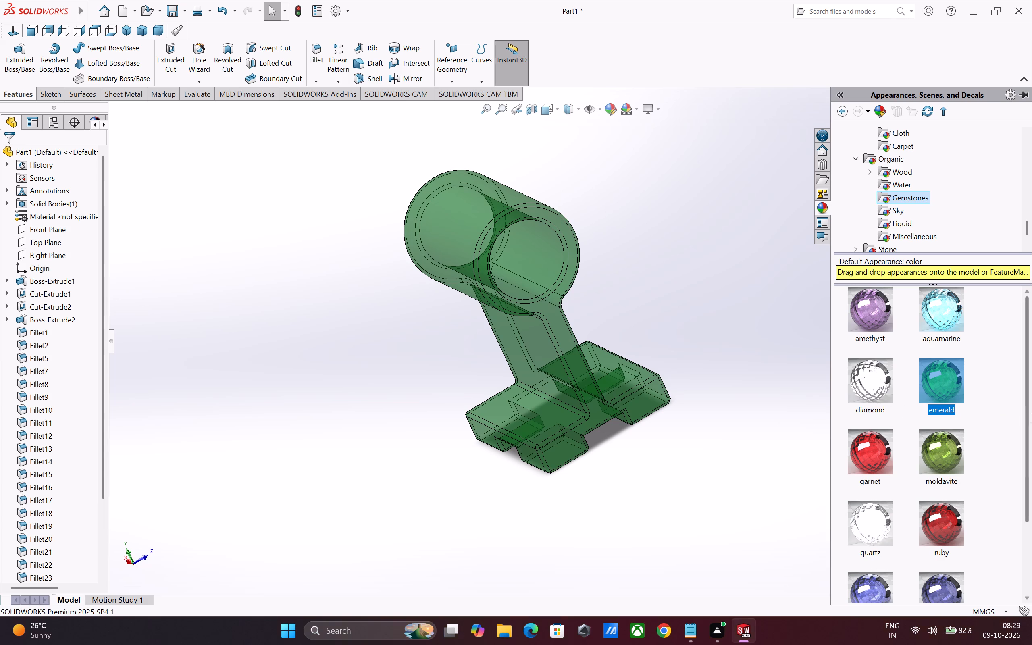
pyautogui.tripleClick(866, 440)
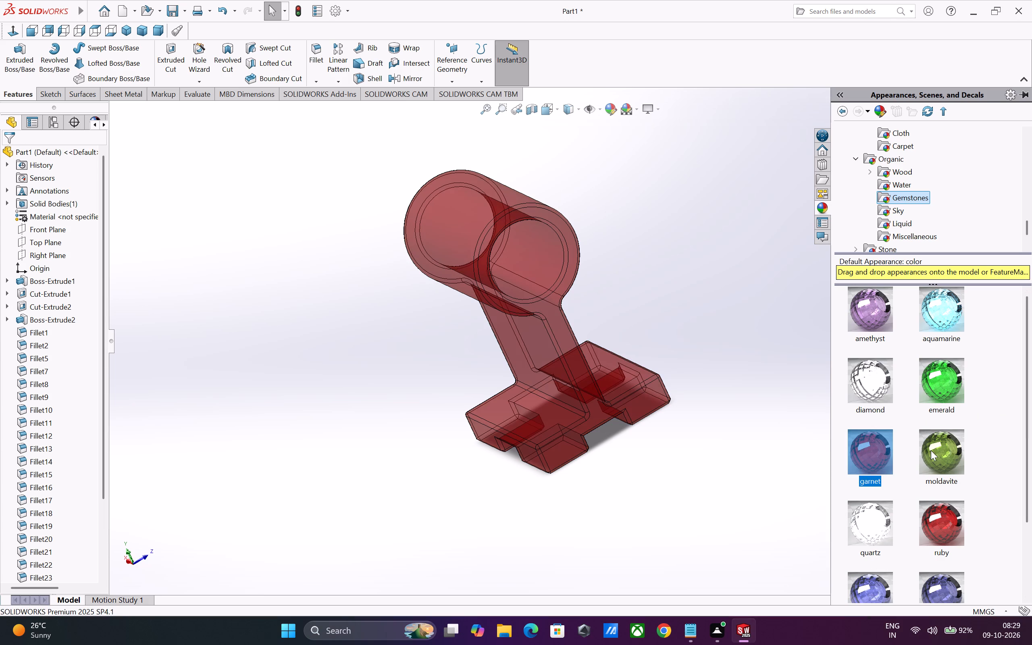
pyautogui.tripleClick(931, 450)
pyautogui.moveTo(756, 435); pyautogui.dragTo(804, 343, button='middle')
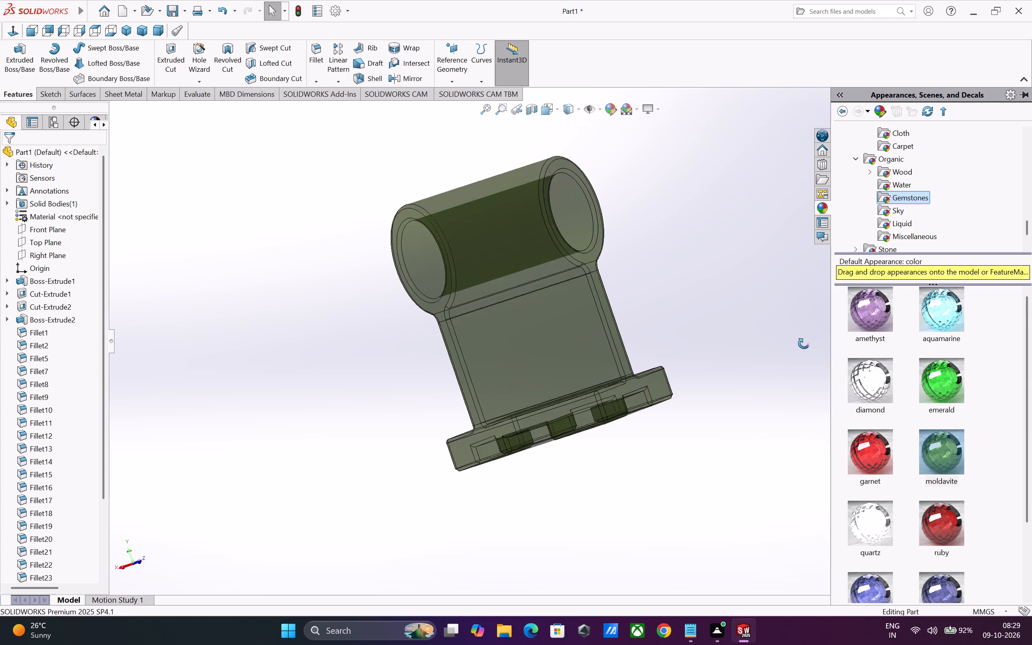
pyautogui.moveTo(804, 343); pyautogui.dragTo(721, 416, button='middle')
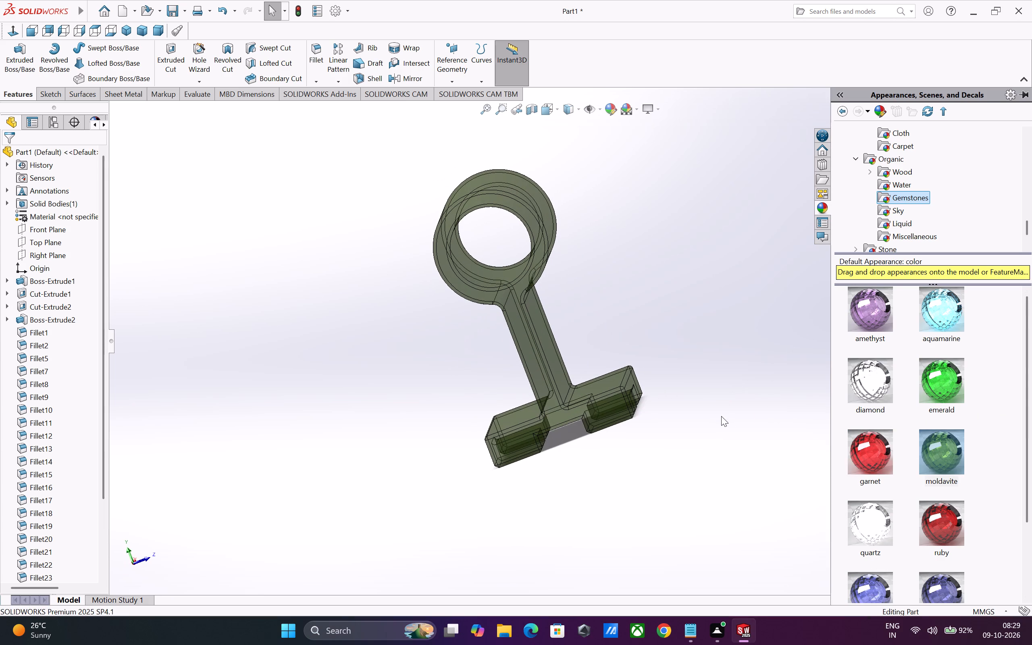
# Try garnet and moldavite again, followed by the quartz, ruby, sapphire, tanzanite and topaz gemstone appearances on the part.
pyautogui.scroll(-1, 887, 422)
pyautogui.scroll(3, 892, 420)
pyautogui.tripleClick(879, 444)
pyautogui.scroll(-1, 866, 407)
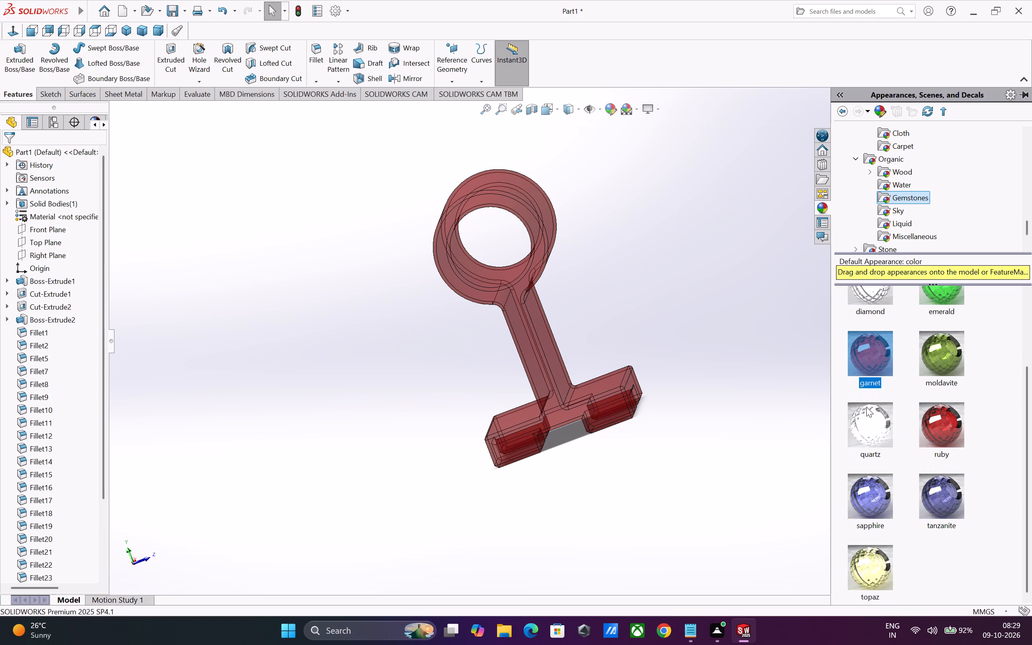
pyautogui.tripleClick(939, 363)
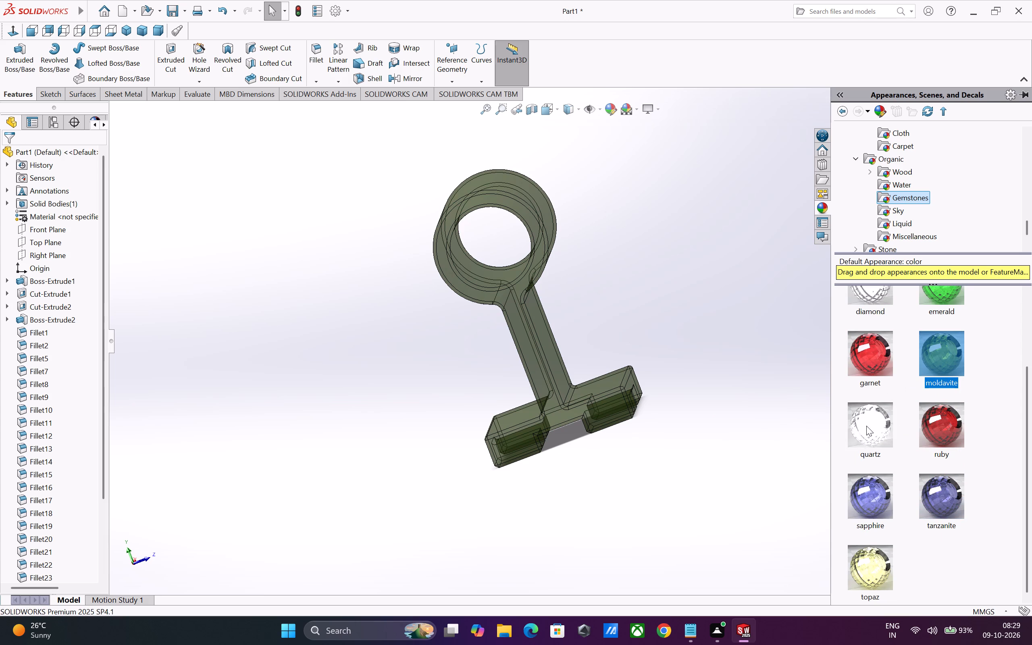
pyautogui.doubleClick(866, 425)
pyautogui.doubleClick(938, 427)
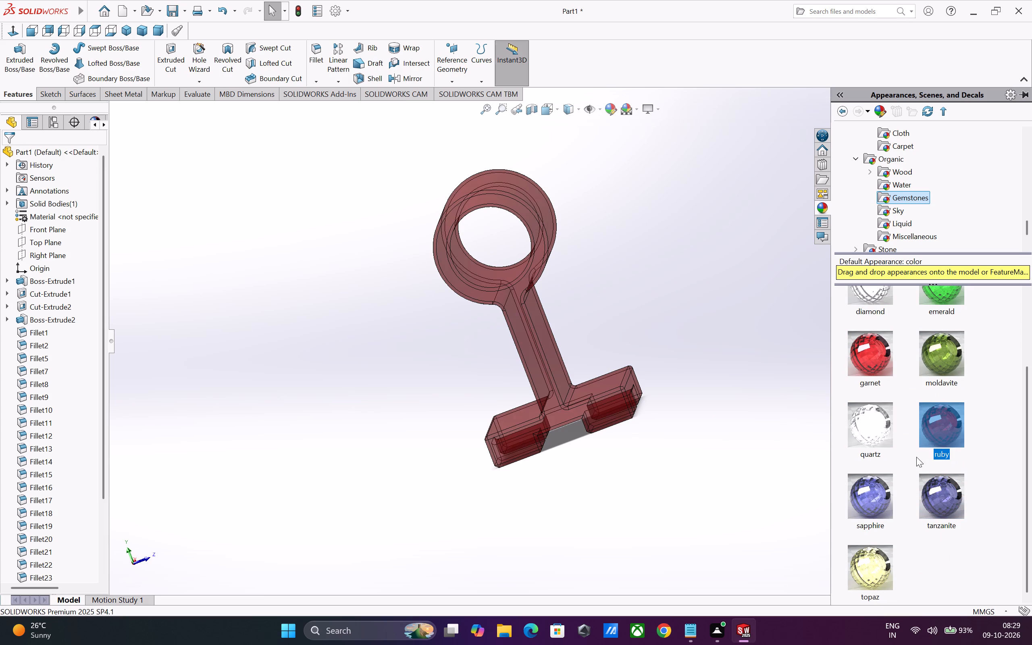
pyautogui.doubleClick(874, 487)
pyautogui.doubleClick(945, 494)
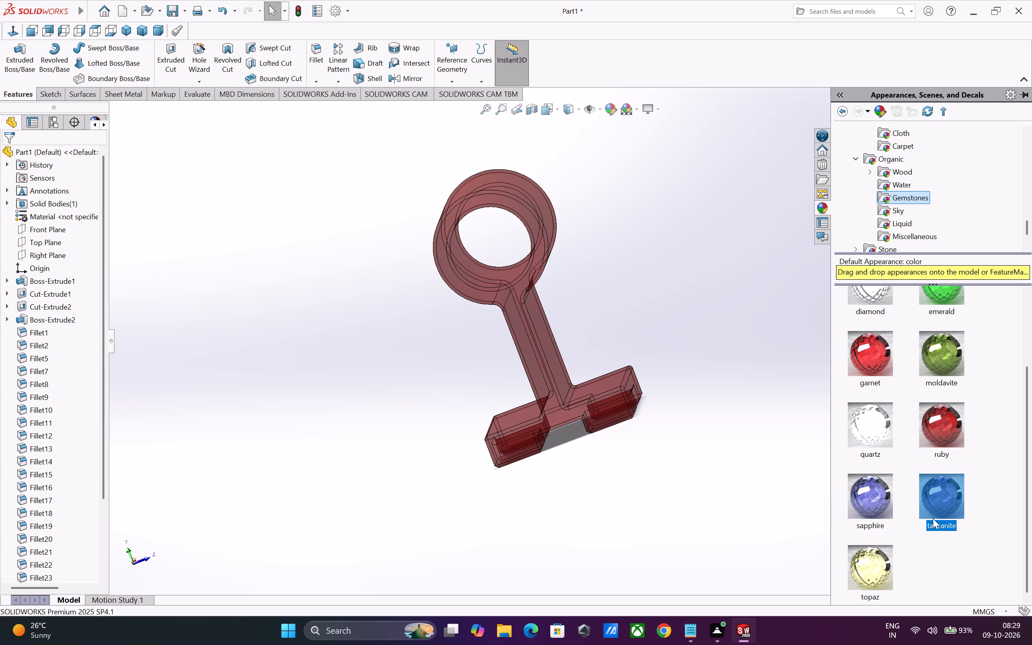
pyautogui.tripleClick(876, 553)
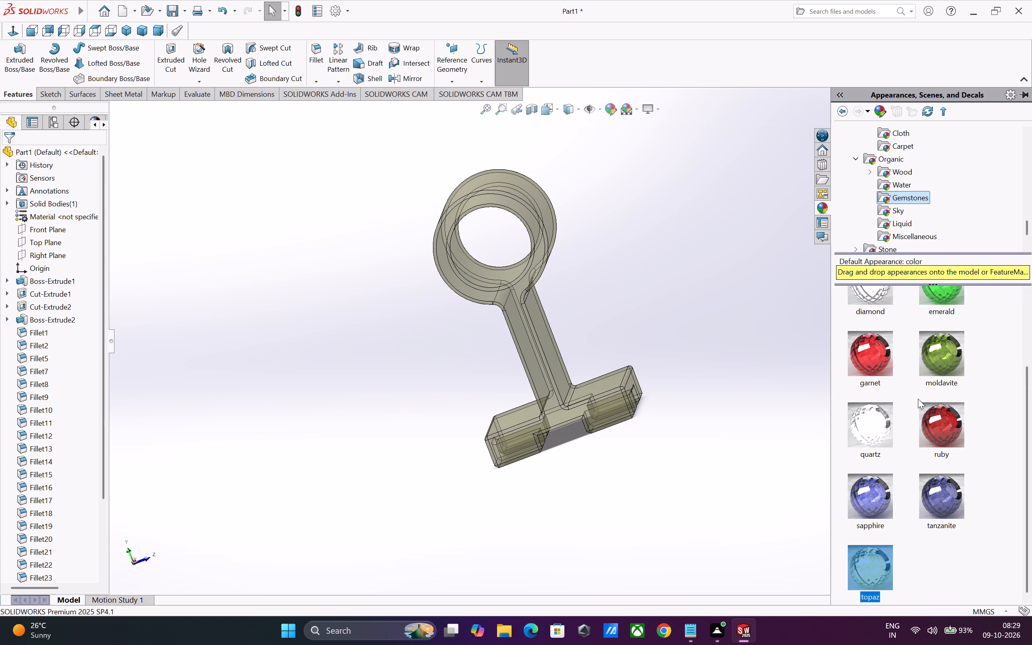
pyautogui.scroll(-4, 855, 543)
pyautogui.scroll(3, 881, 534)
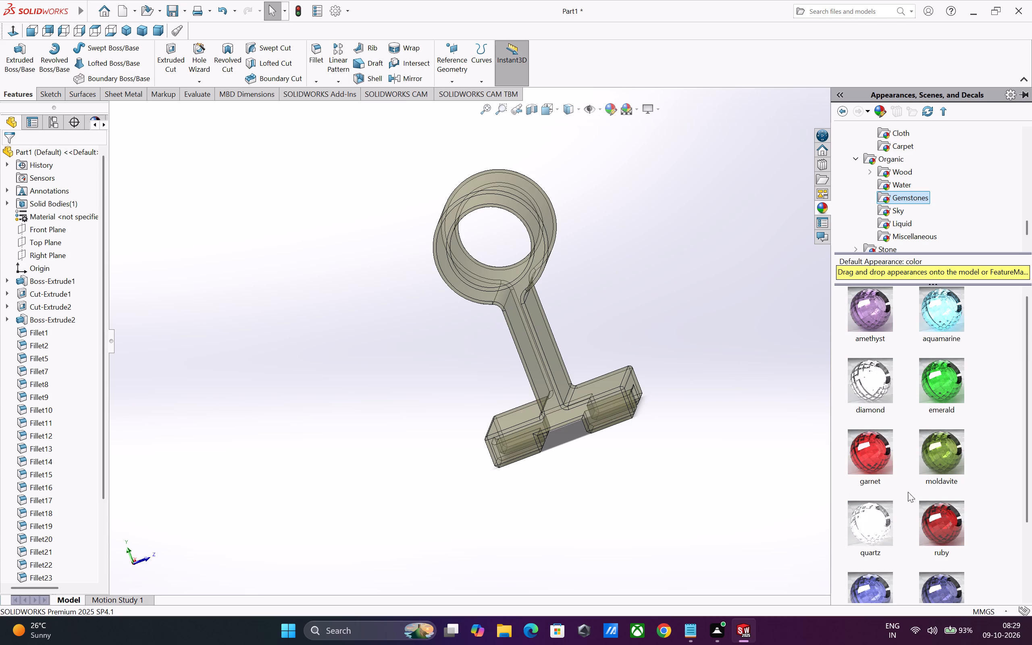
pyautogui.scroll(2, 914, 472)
# Try the sky appearances clear sky, light clouds and heavy clouds on the part, ending with air.
pyautogui.click(889, 209)
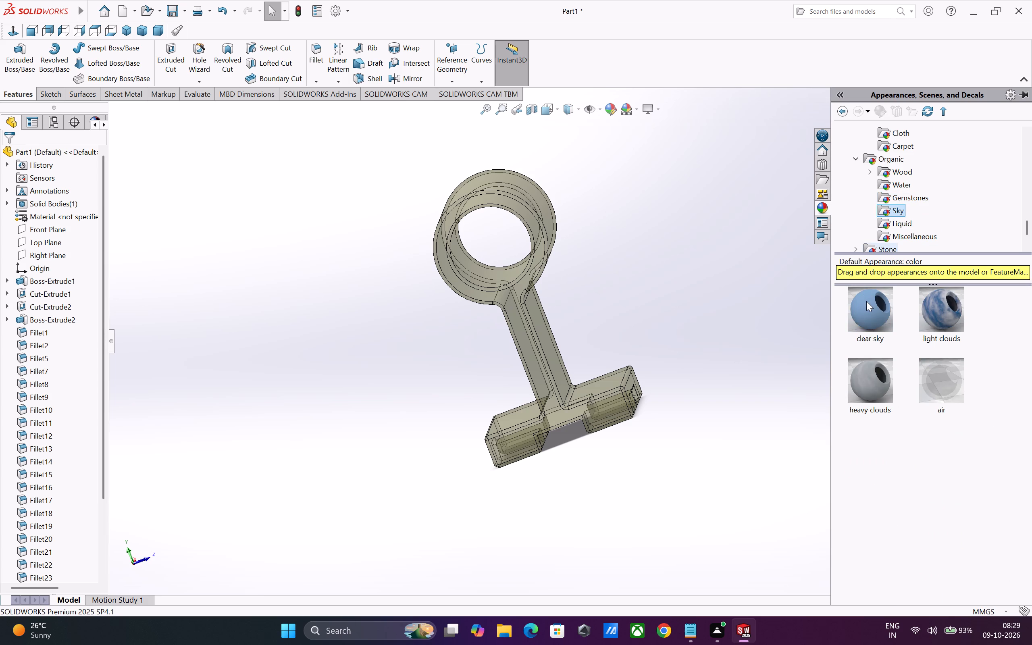
pyautogui.doubleClick(867, 300)
pyautogui.doubleClick(948, 311)
pyautogui.doubleClick(879, 365)
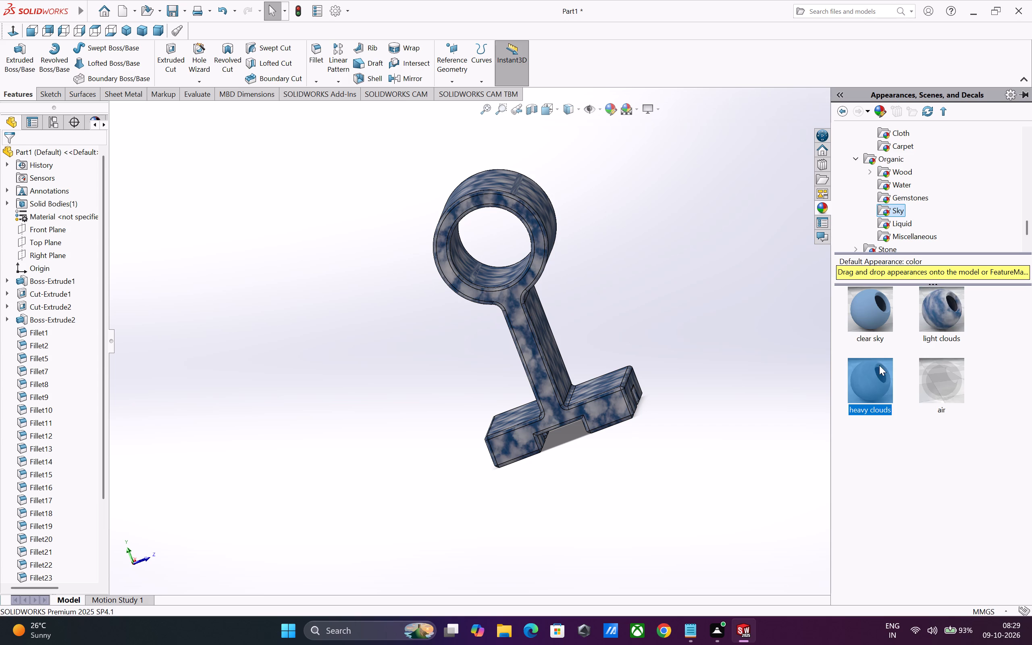
pyautogui.doubleClick(939, 375)
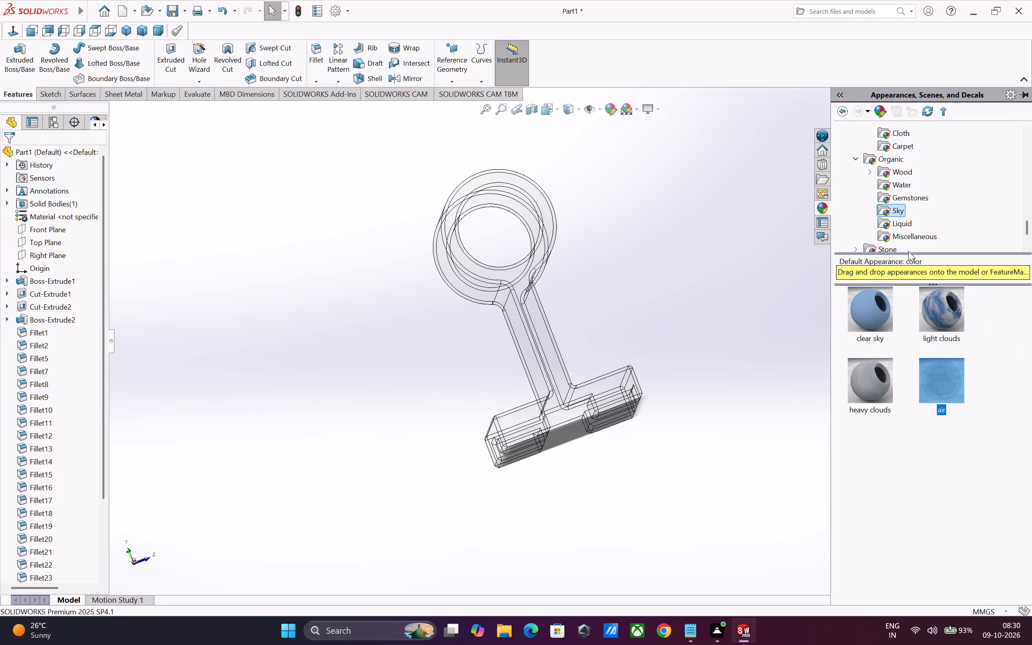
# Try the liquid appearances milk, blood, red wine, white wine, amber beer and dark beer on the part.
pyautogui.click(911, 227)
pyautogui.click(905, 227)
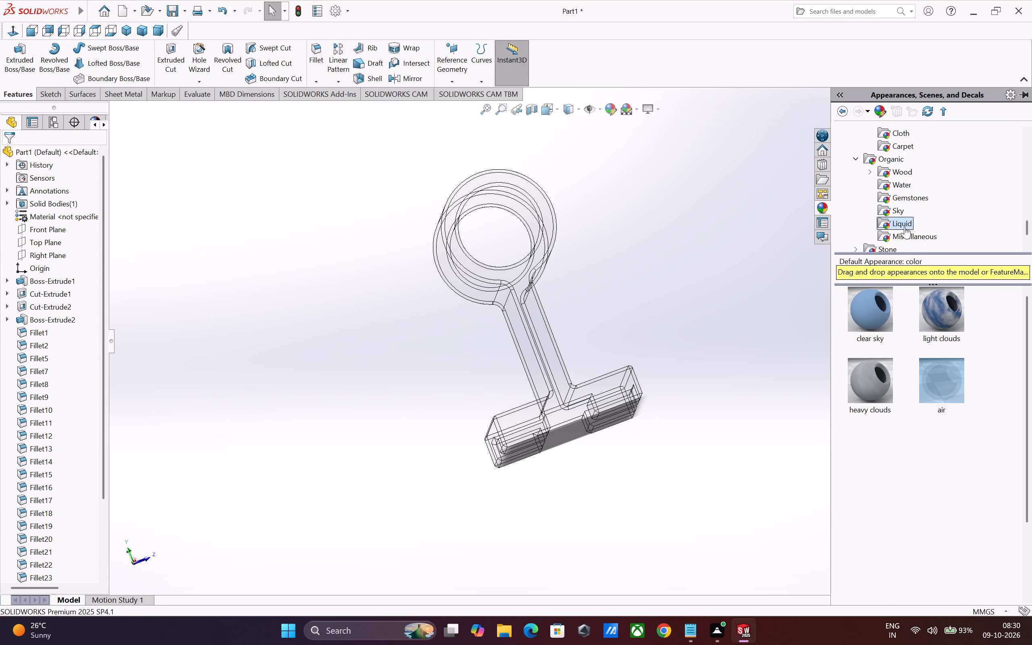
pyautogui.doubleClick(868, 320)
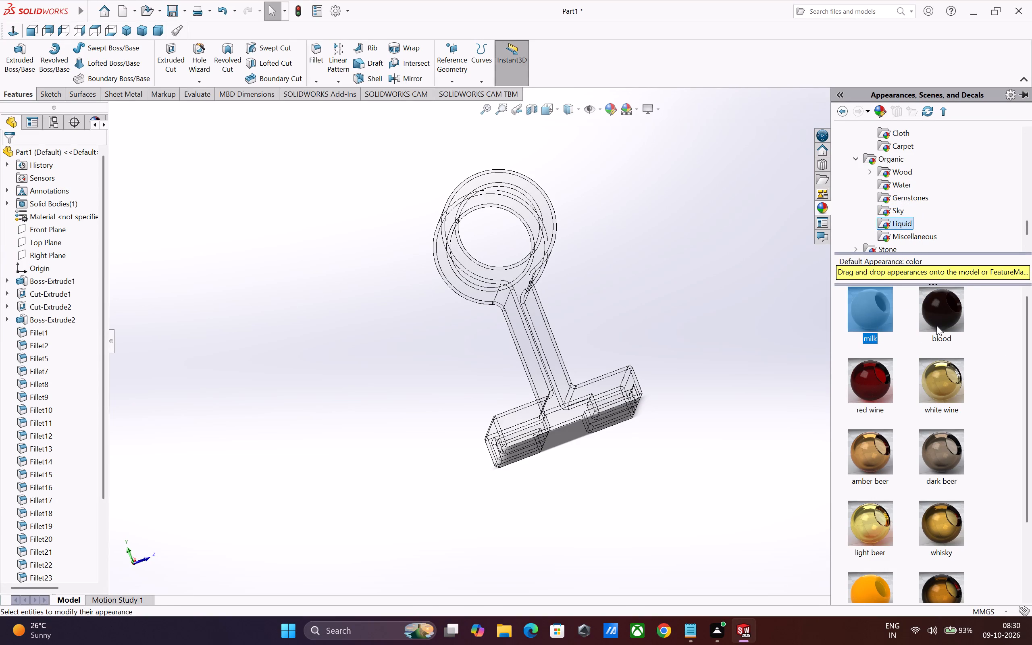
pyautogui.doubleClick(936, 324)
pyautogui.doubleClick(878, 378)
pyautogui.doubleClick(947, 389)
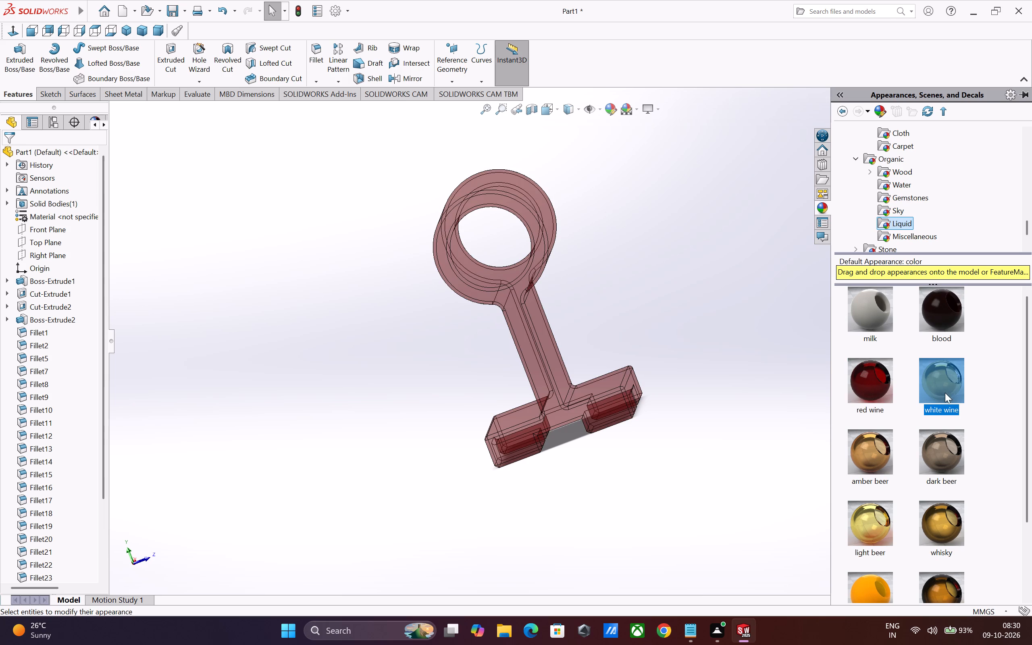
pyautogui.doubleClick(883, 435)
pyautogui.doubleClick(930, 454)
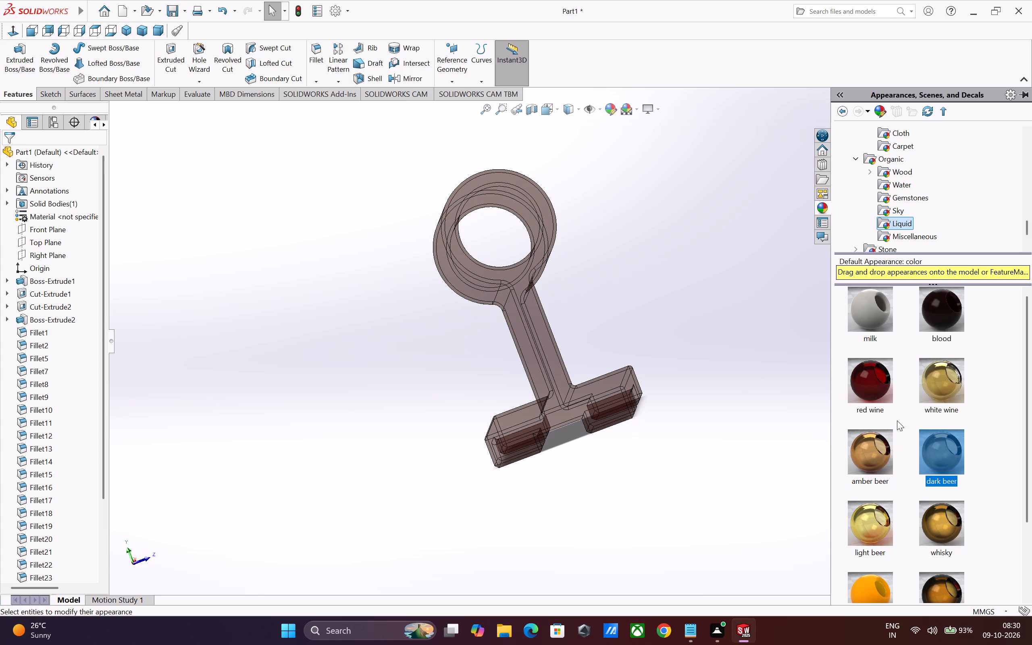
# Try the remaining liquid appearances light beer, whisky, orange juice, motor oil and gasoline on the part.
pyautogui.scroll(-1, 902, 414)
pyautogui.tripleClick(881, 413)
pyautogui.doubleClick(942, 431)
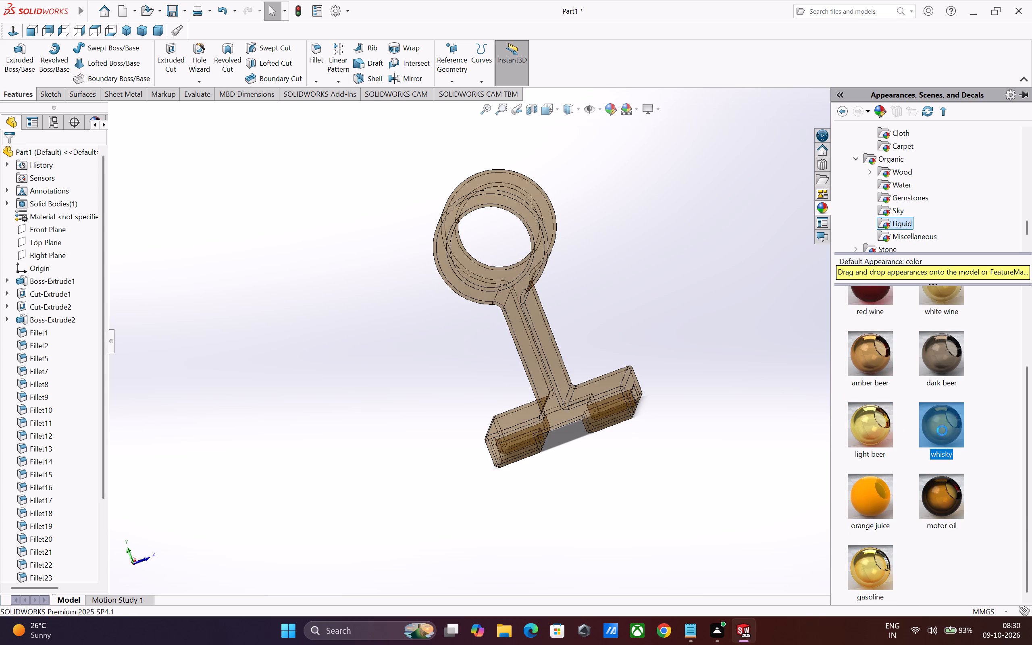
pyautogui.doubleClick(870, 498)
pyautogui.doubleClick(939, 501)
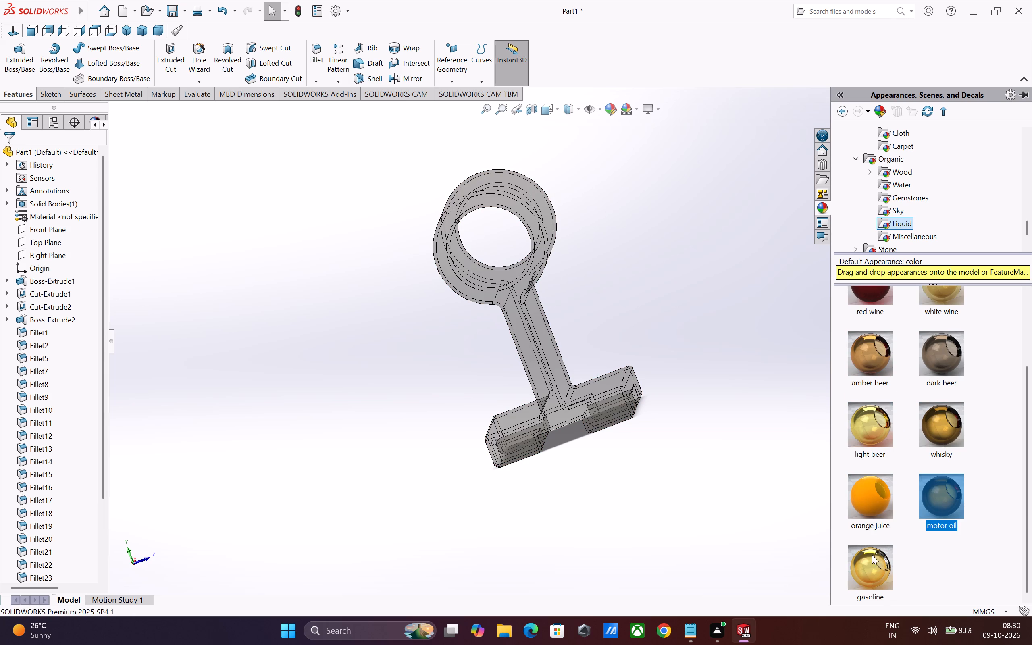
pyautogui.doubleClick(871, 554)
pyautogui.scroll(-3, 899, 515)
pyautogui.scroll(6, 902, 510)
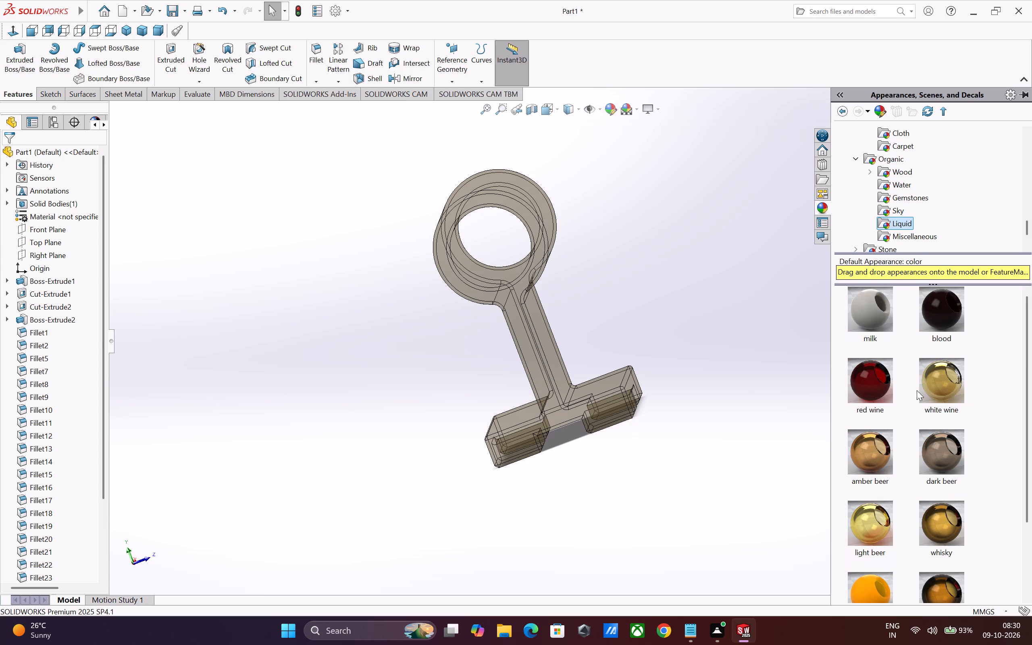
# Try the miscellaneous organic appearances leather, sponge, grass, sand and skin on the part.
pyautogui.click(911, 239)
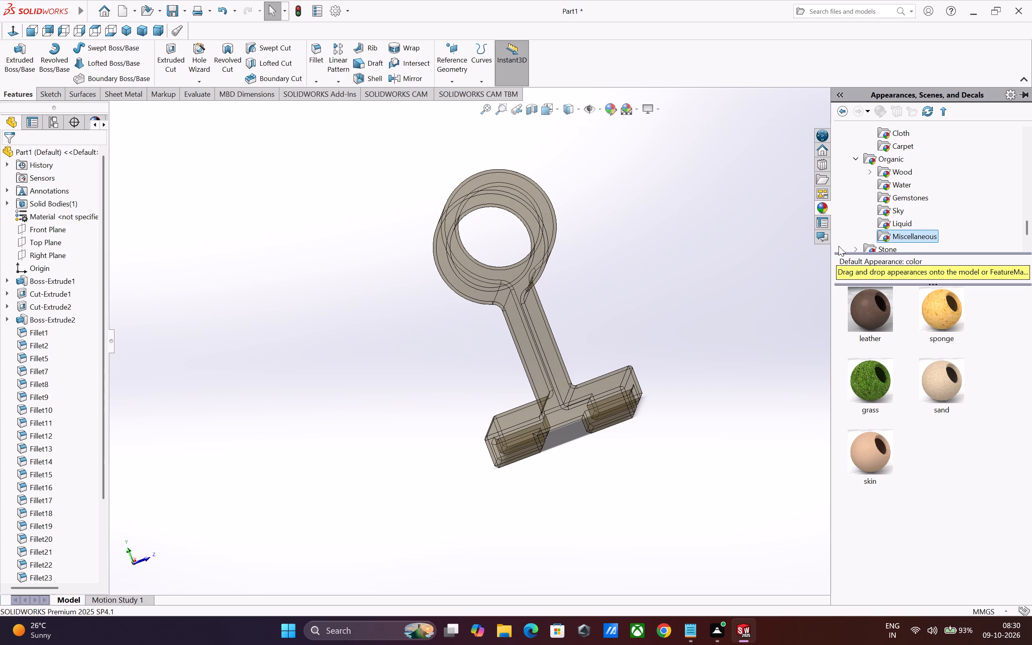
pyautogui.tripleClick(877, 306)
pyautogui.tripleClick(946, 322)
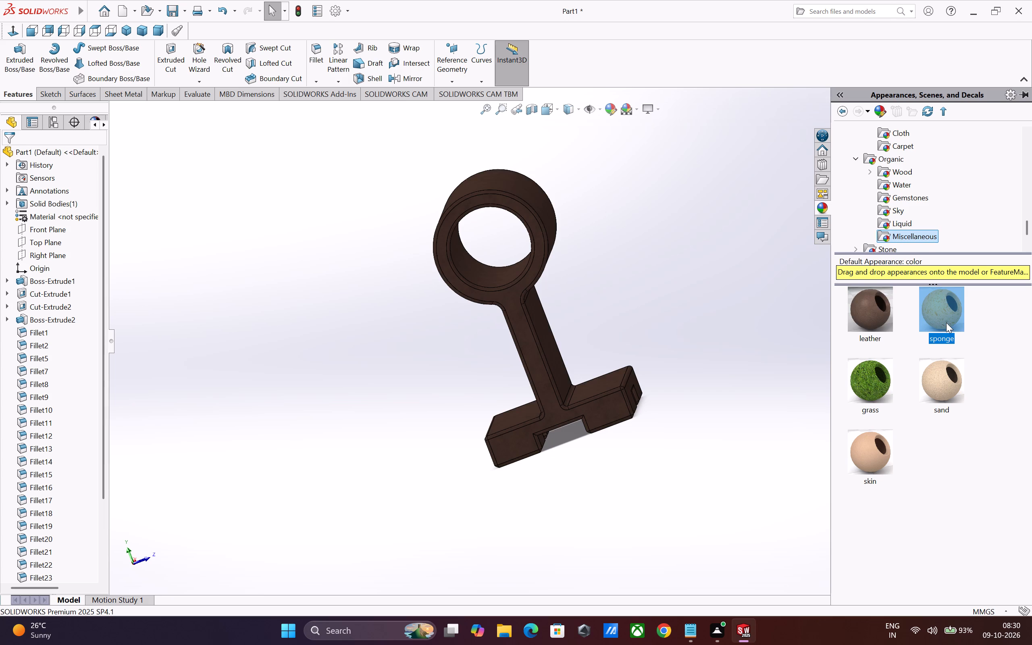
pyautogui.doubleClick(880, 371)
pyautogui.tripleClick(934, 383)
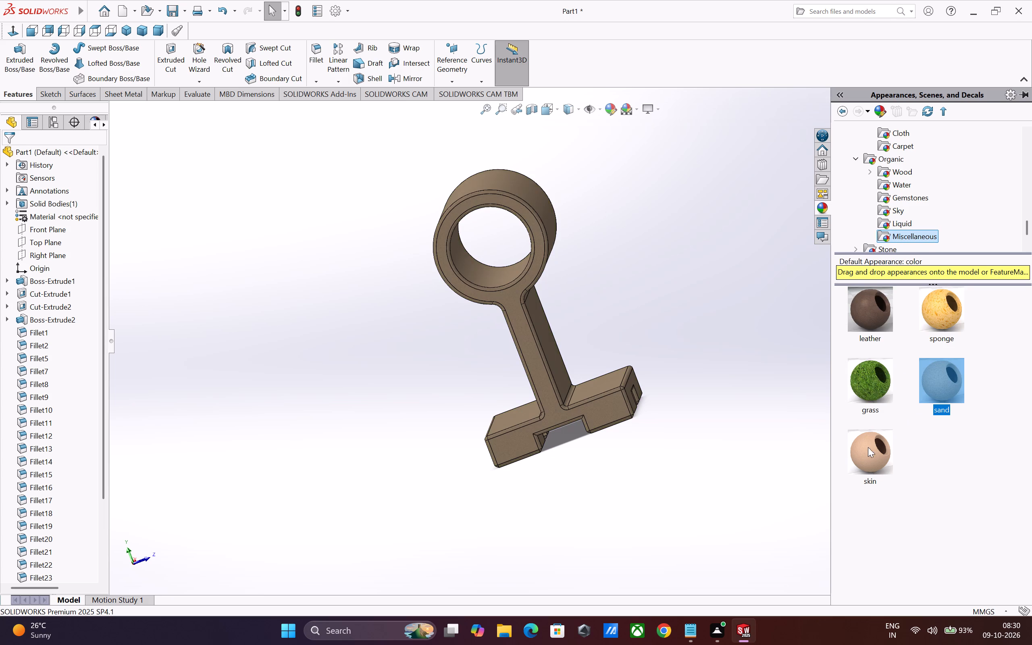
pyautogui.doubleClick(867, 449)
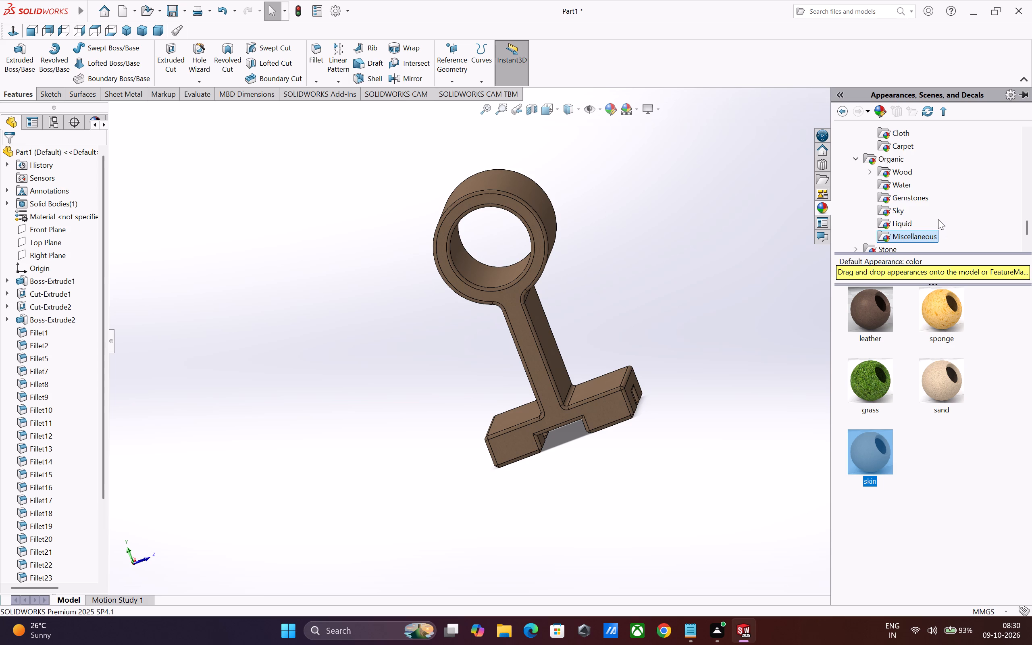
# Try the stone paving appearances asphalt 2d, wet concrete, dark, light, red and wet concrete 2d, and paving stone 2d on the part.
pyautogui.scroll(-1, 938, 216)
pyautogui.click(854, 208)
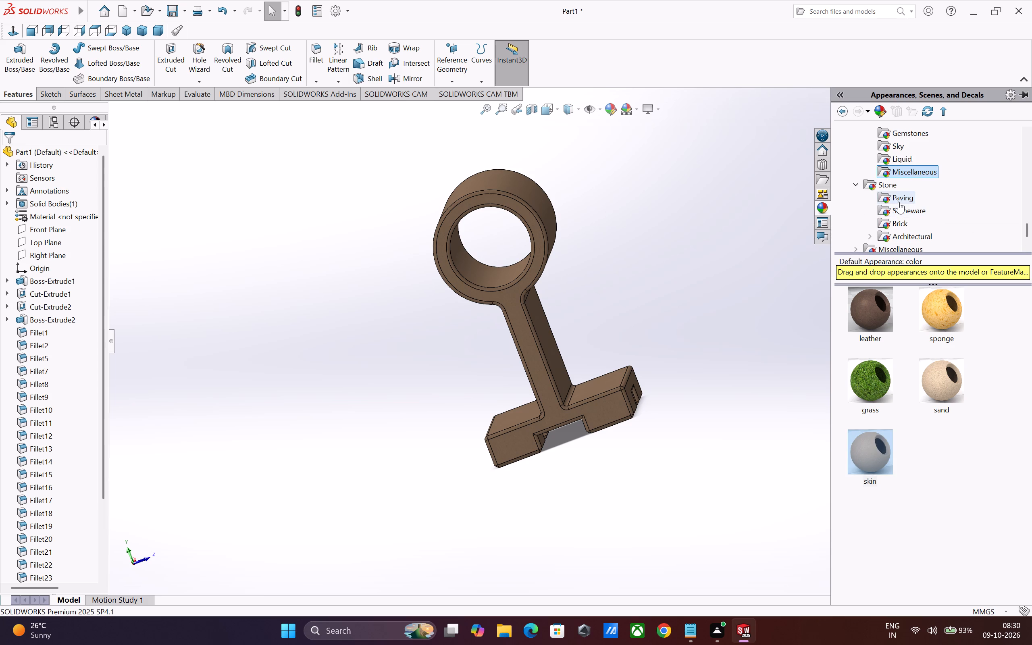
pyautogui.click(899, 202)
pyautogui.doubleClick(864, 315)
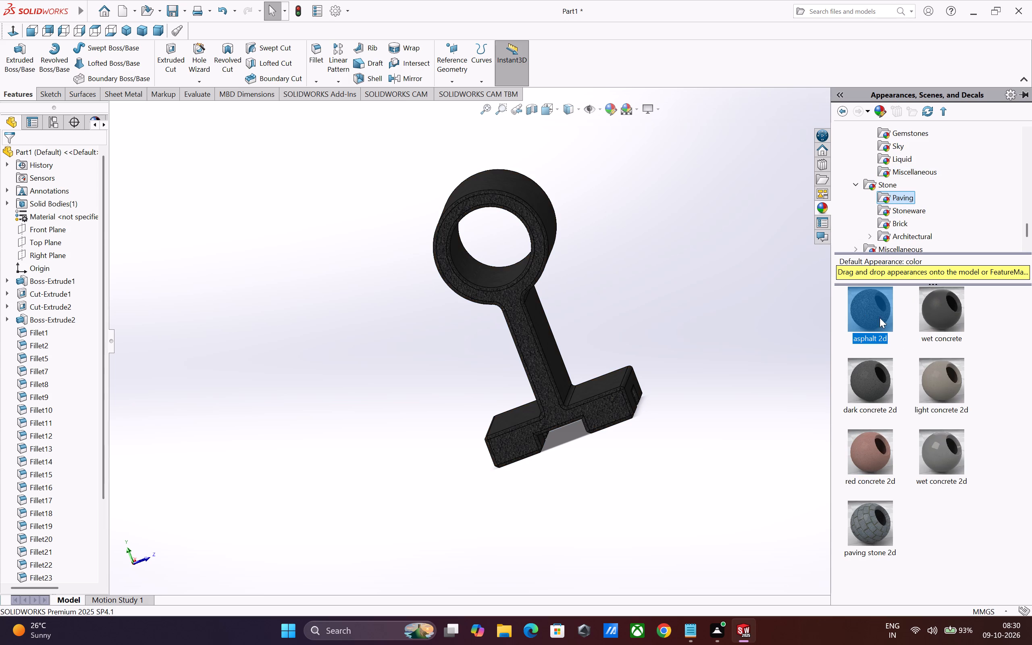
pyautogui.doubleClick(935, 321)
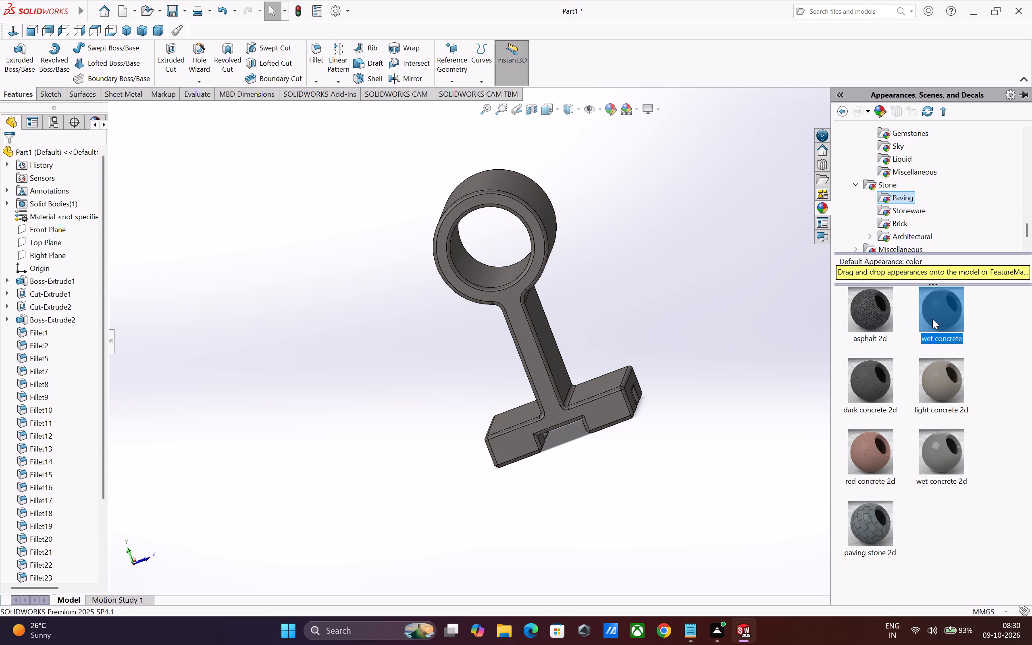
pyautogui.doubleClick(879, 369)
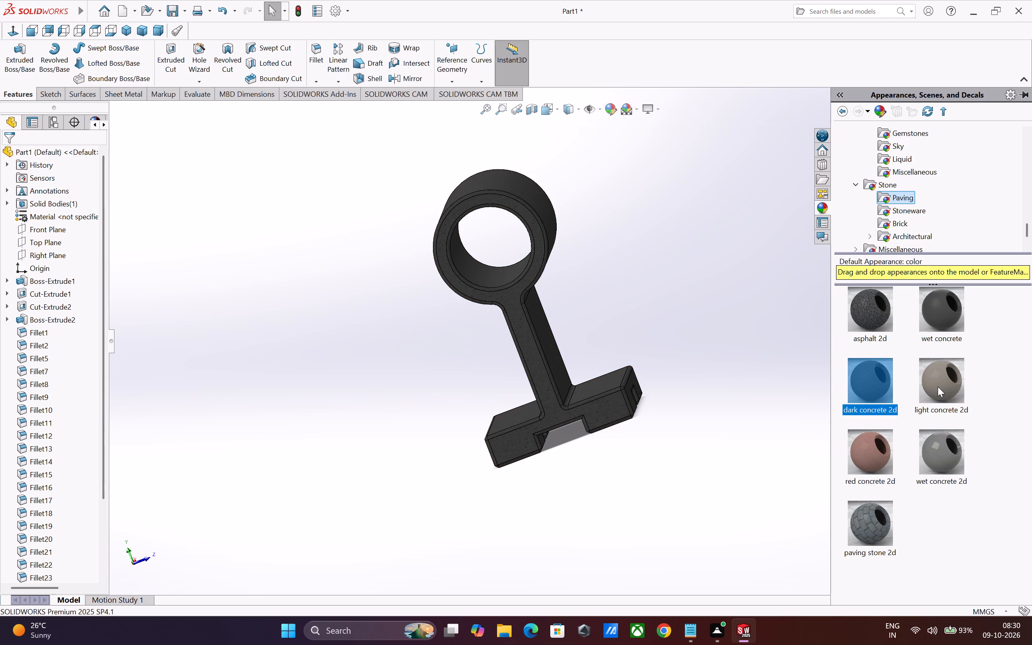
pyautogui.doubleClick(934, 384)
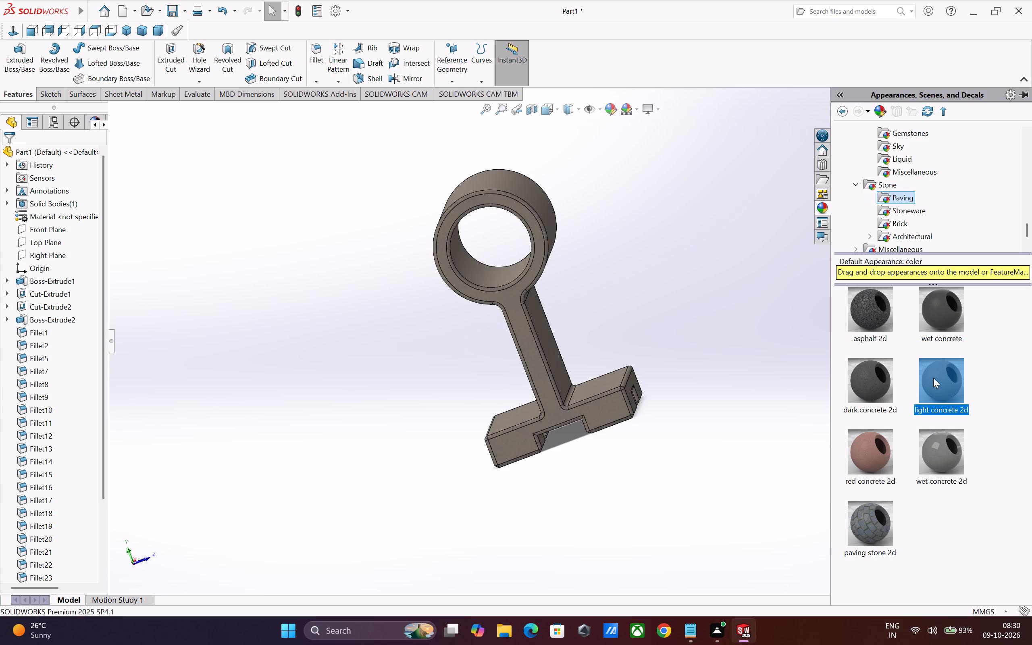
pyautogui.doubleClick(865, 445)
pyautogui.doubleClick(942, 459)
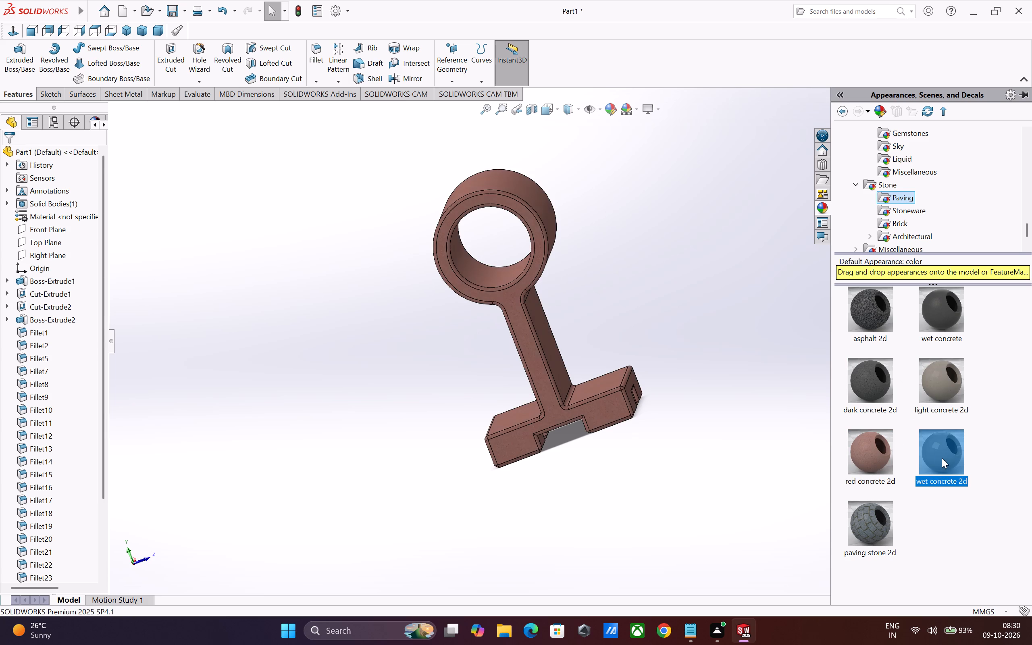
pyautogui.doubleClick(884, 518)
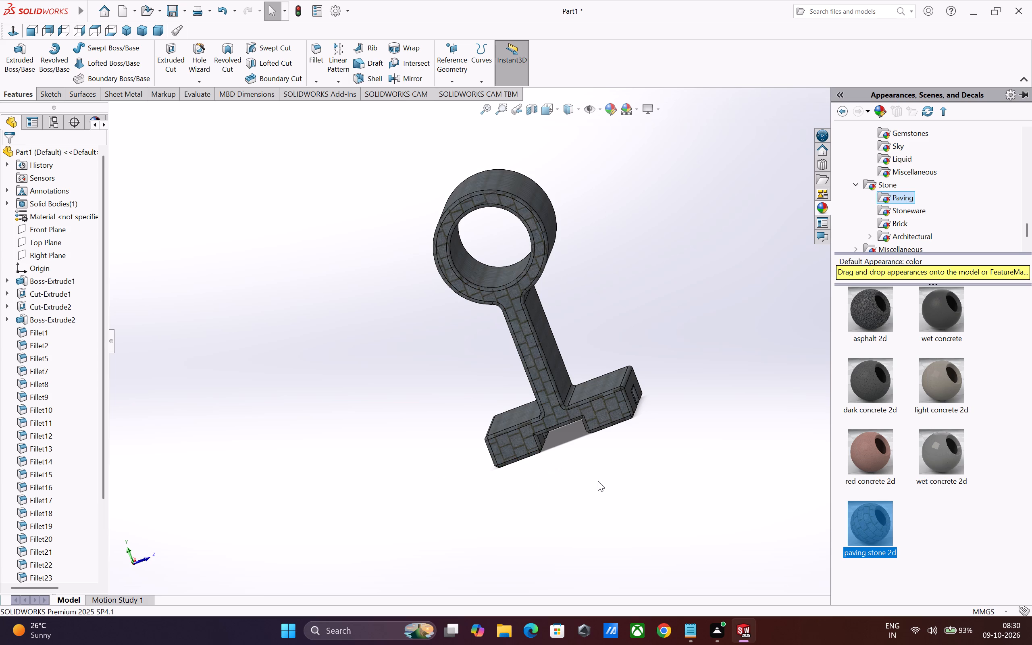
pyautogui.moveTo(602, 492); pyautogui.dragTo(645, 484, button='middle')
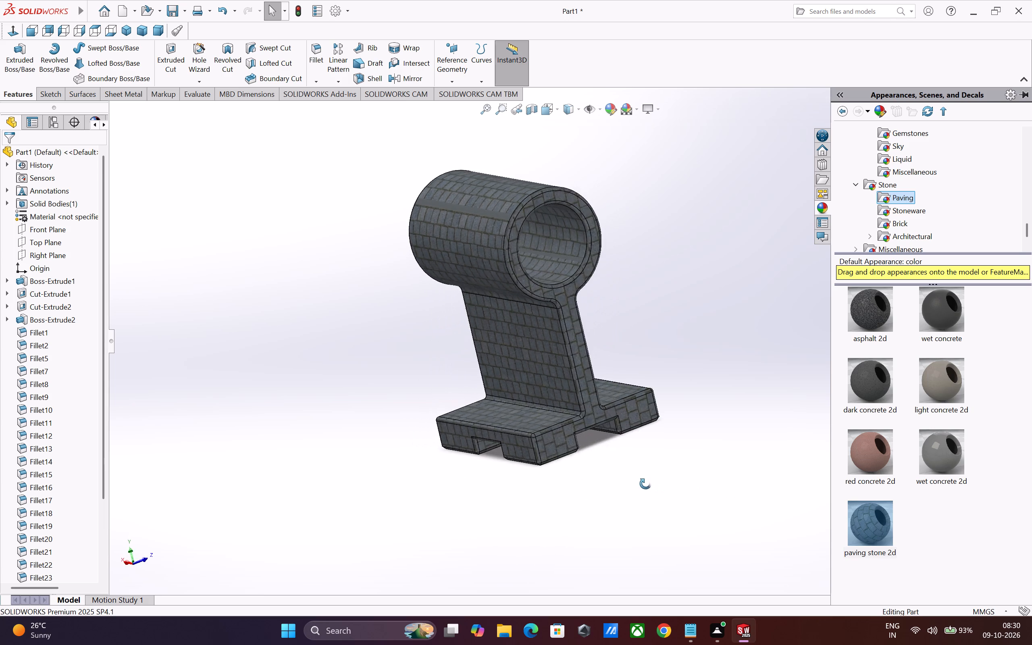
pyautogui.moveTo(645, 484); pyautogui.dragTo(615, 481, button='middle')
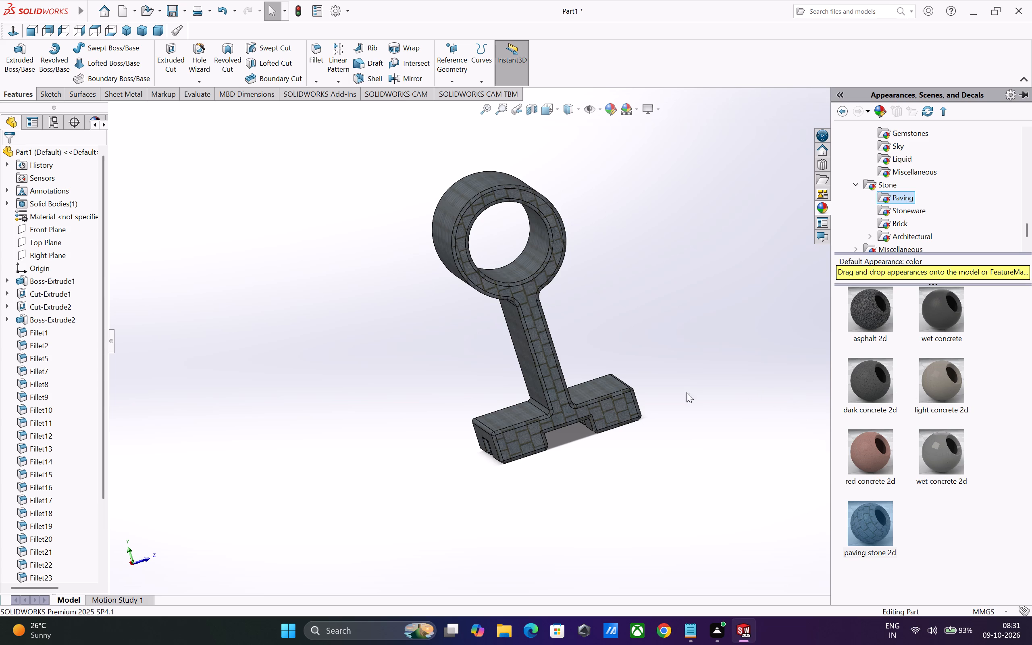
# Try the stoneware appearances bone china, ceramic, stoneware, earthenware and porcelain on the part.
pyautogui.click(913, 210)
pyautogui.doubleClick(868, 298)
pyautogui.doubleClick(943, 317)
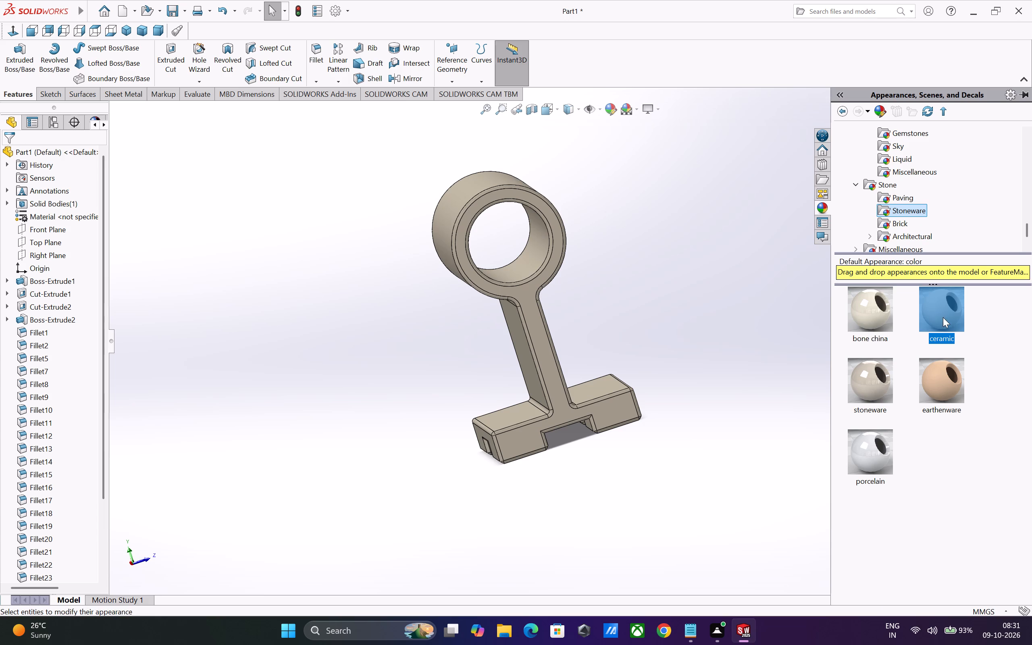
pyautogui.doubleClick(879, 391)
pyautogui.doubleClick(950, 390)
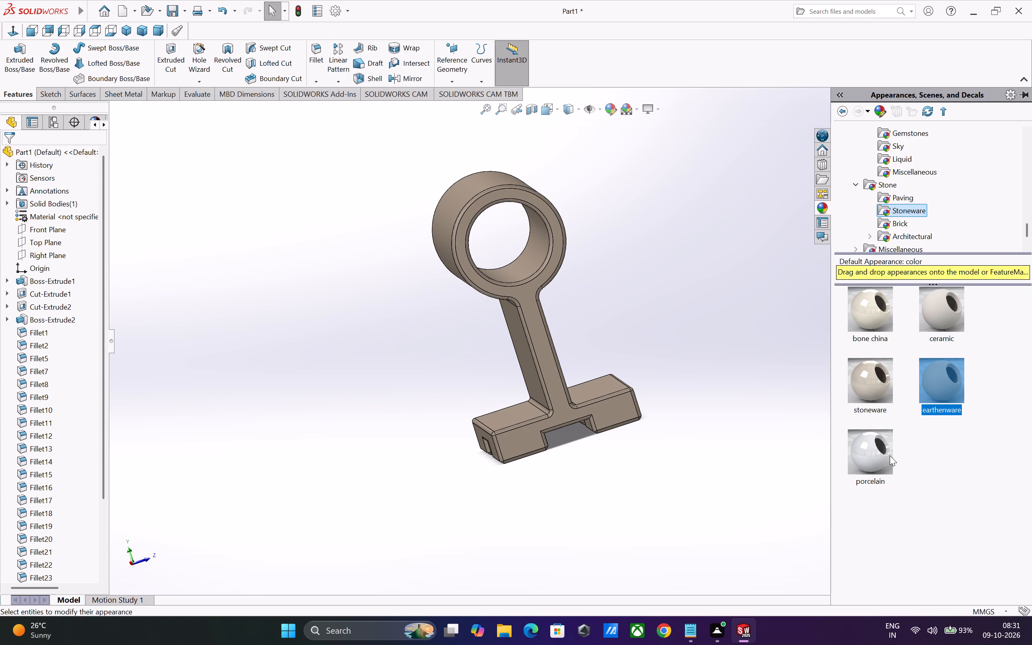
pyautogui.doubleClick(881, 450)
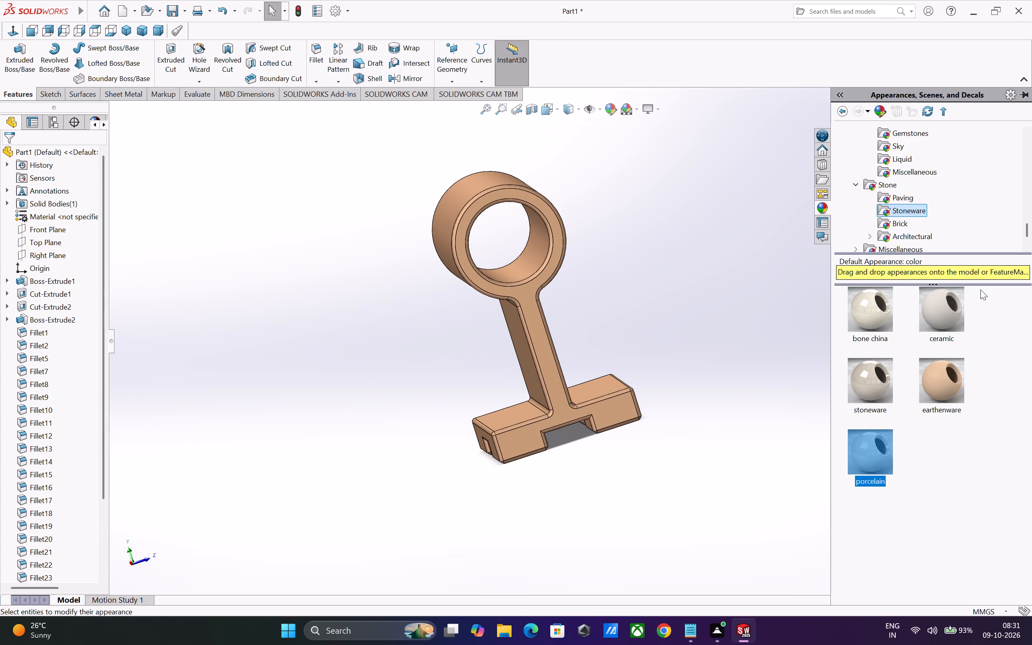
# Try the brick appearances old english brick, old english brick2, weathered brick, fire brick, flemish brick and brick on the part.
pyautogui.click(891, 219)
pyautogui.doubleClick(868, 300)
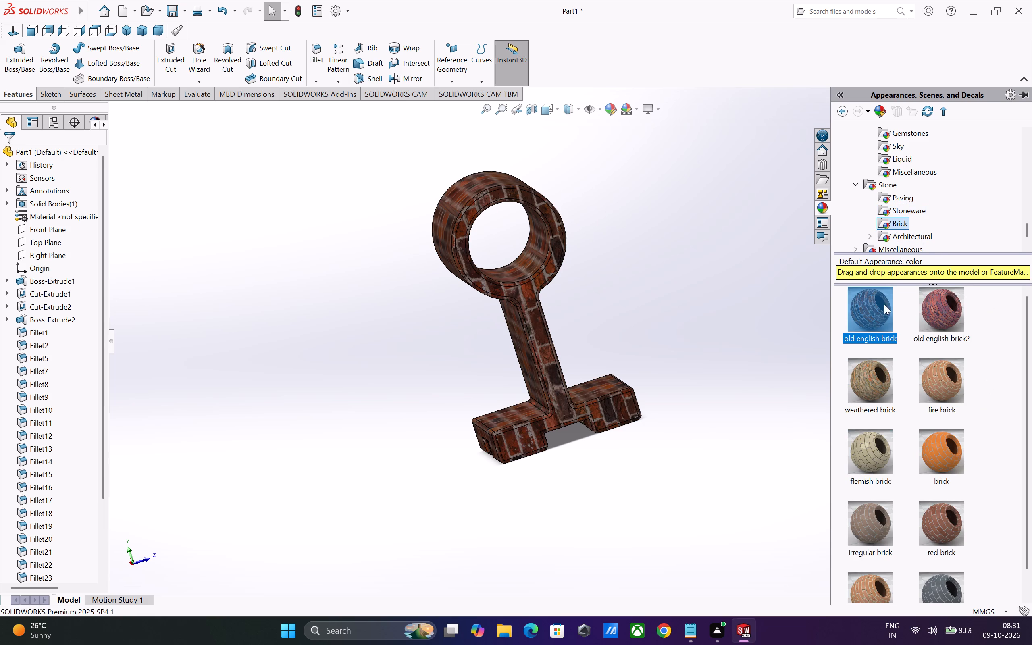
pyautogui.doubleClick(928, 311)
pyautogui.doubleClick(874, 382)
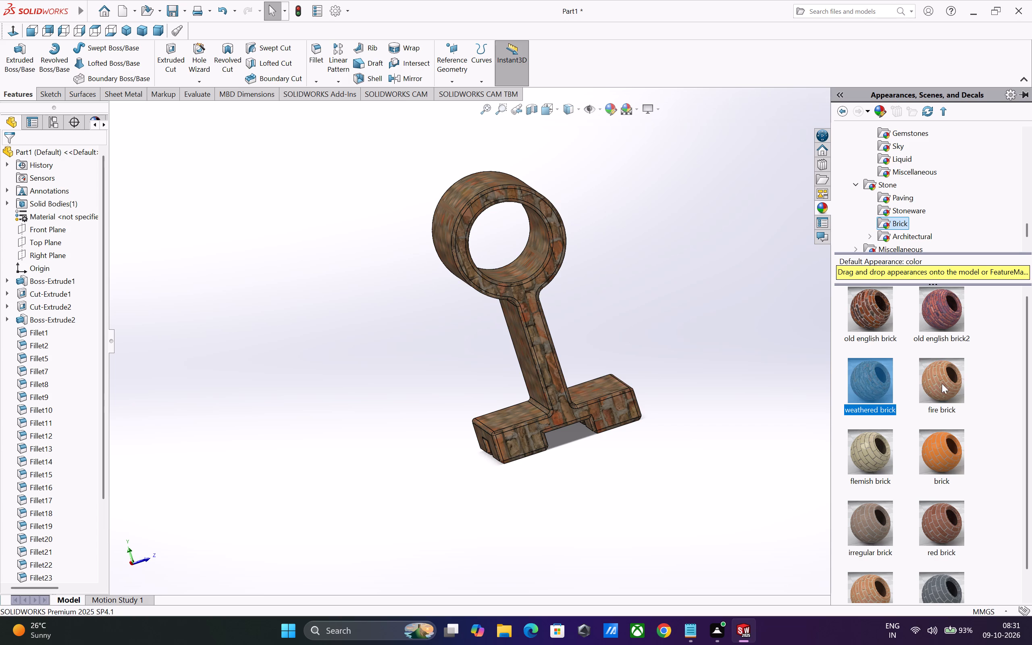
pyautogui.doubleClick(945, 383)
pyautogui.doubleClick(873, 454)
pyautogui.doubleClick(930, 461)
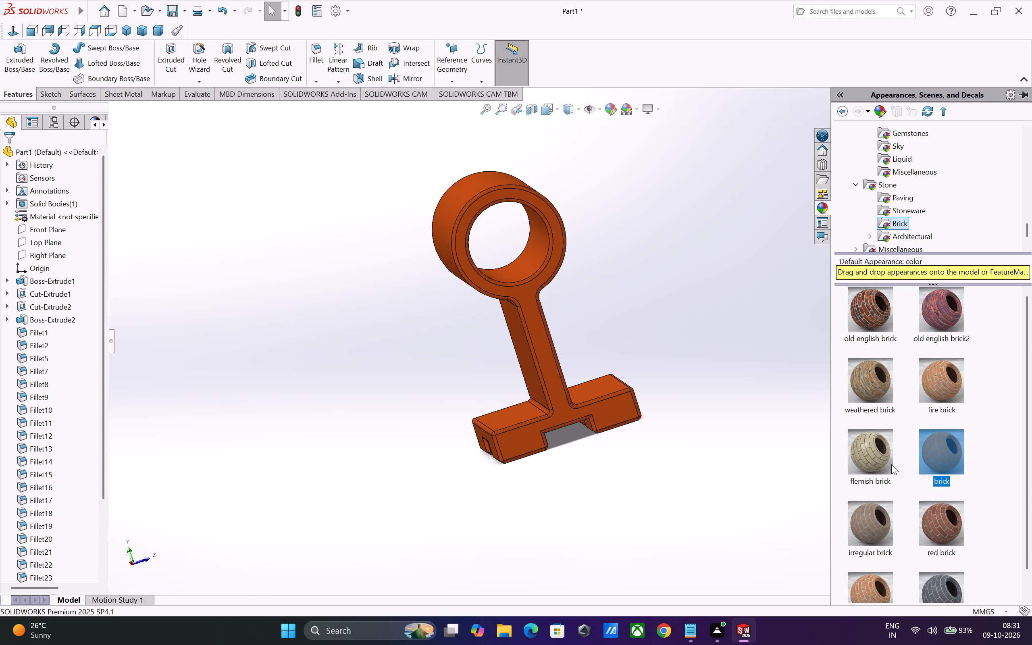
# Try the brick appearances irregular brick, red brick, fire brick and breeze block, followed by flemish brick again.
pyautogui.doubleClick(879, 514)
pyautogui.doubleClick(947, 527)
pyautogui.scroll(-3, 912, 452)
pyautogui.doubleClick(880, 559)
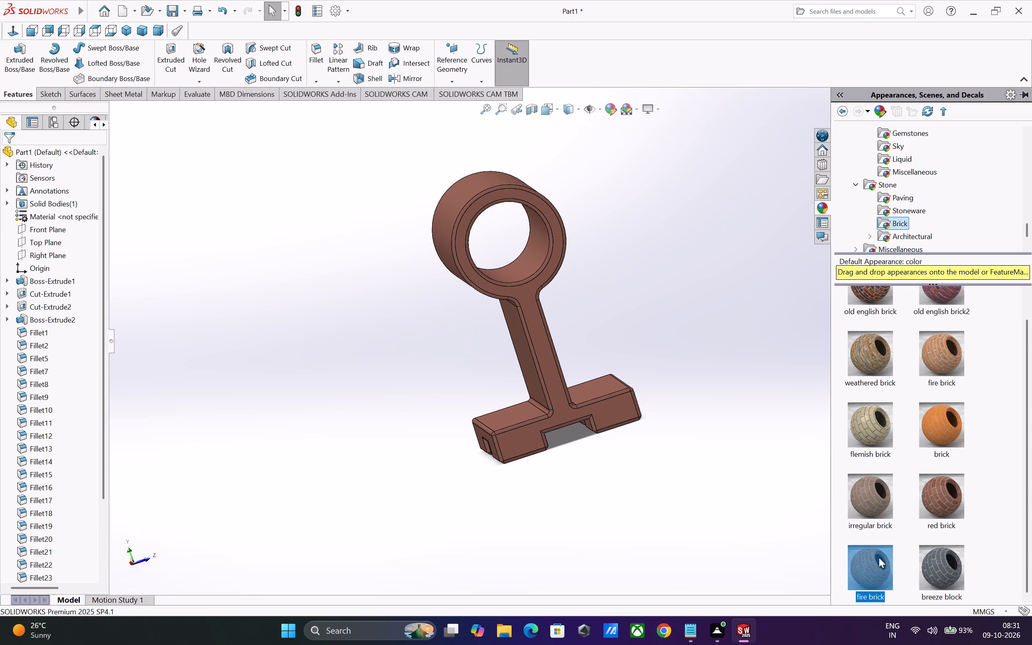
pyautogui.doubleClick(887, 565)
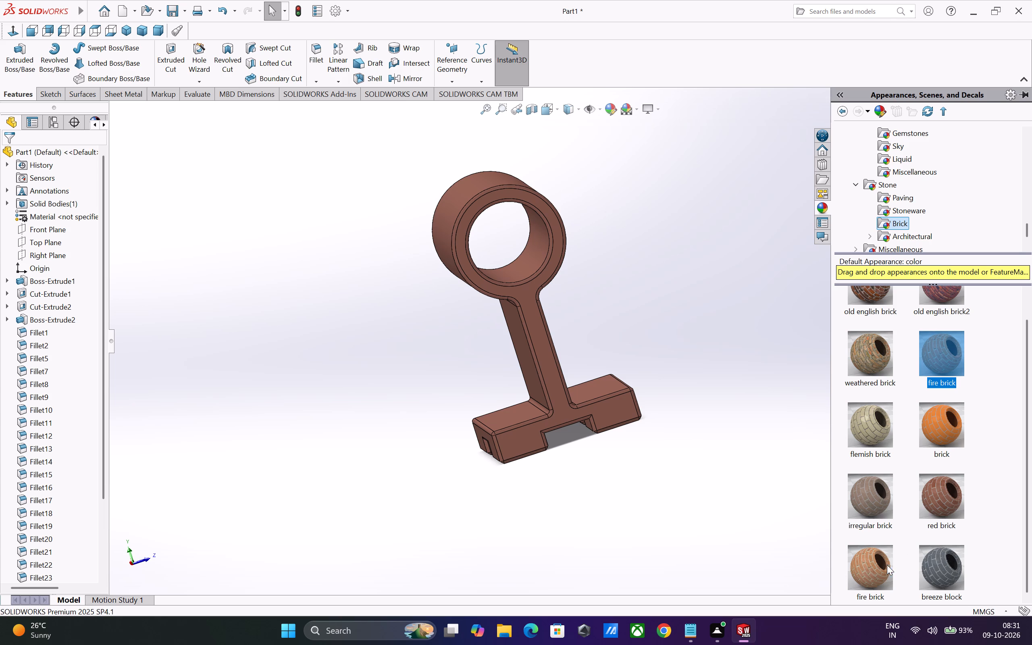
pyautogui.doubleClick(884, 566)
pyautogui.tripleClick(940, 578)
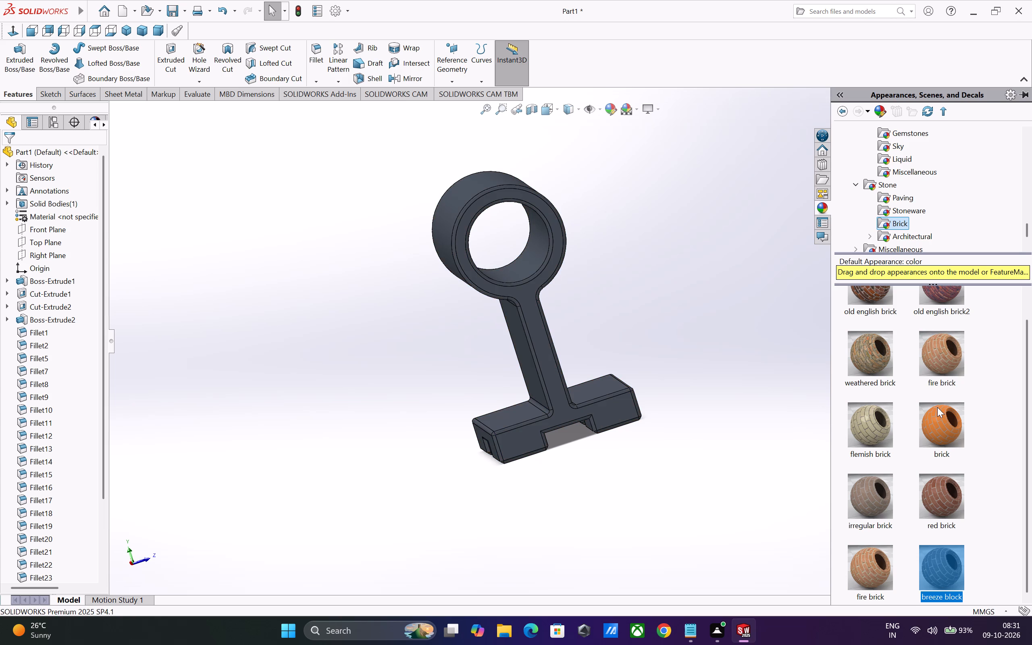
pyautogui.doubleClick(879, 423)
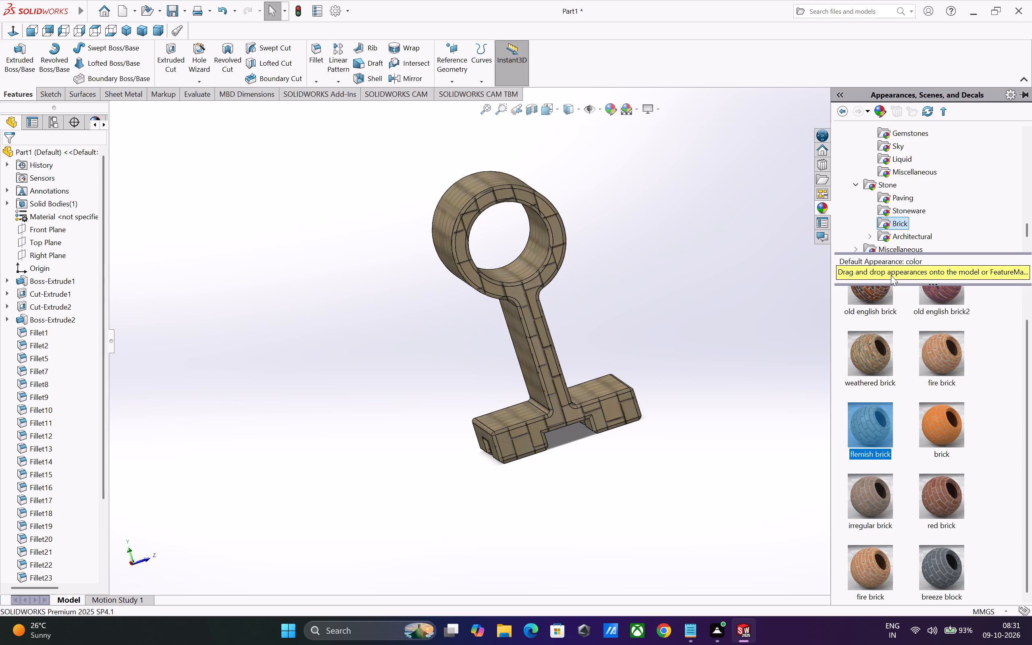
# Try the architectural stone appearance granite on the part, then apply white marble and inspect it from several angles.
pyautogui.click(897, 239)
pyautogui.doubleClick(873, 307)
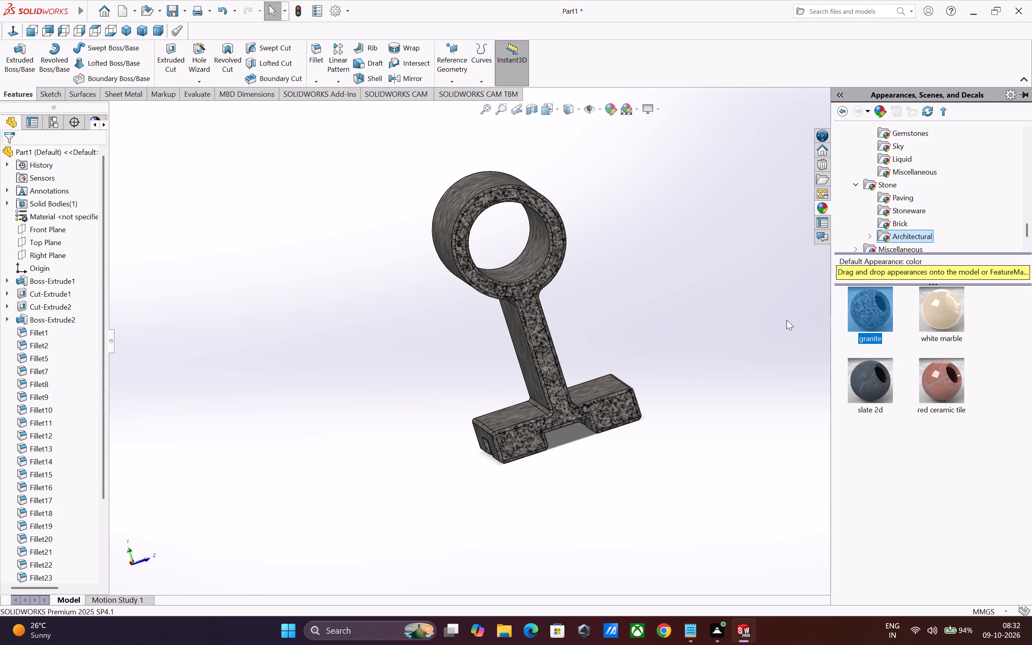
pyautogui.doubleClick(940, 314)
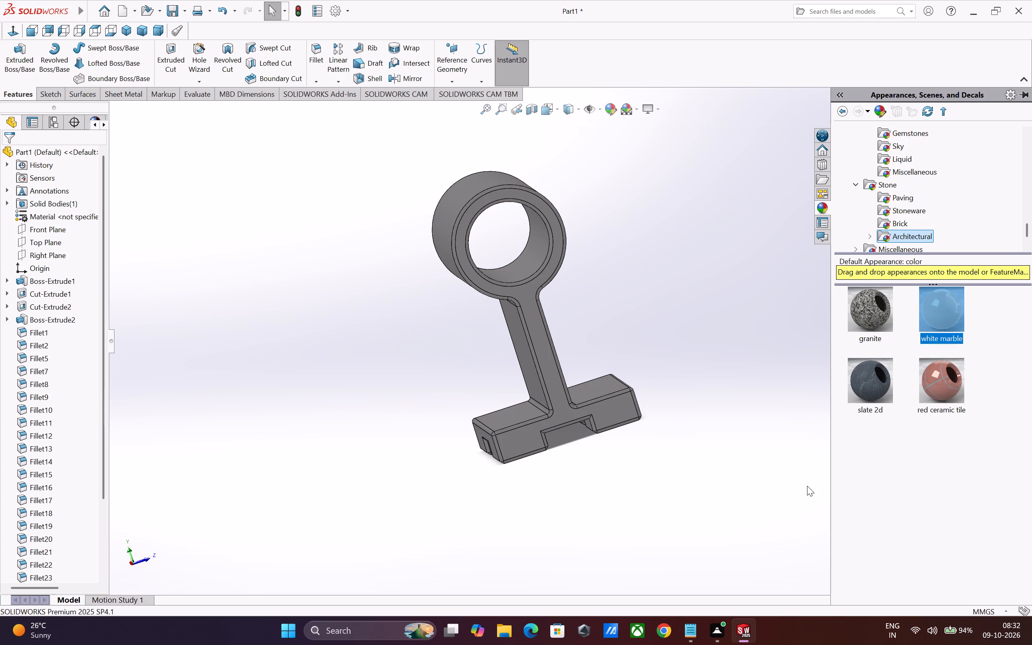
pyautogui.moveTo(744, 465); pyautogui.dragTo(976, 468, button='middle')
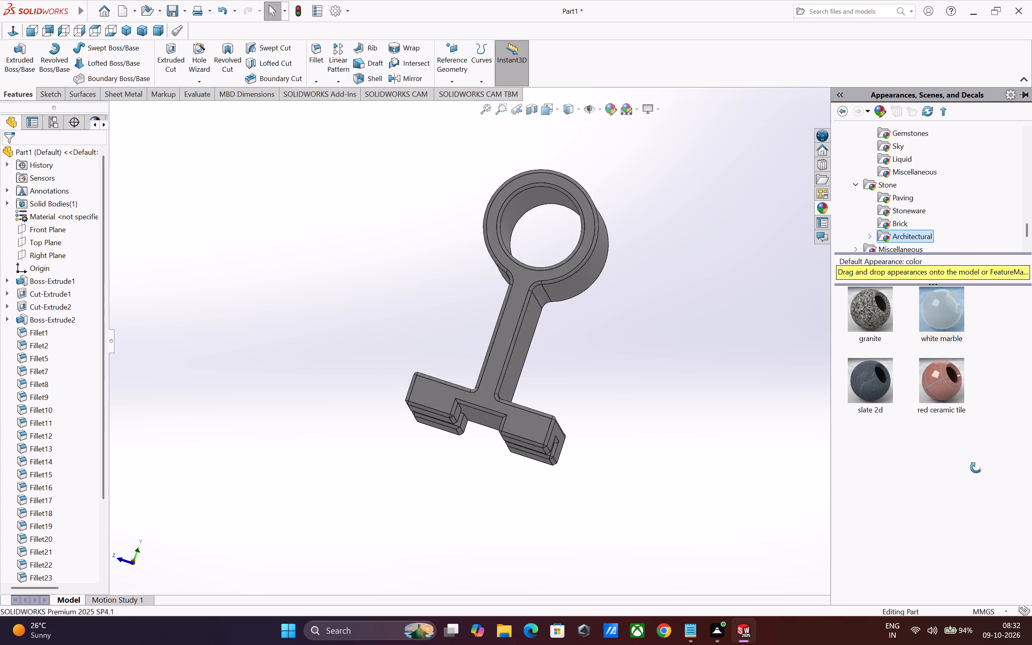
pyautogui.moveTo(976, 468); pyautogui.dragTo(922, 491, button='middle')
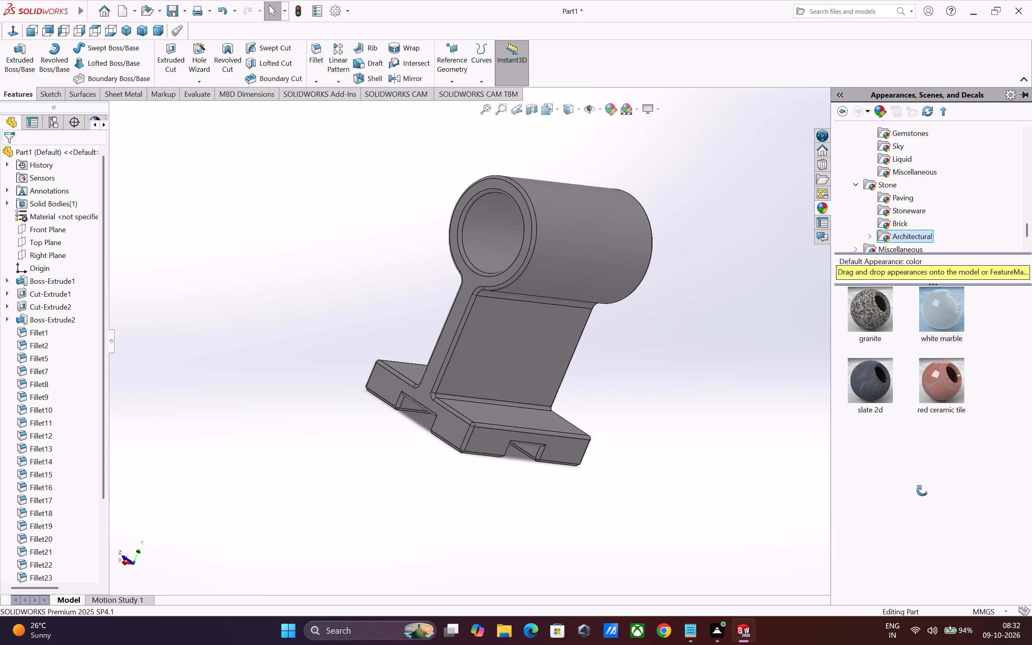
pyautogui.moveTo(922, 491); pyautogui.dragTo(909, 493, button='middle')
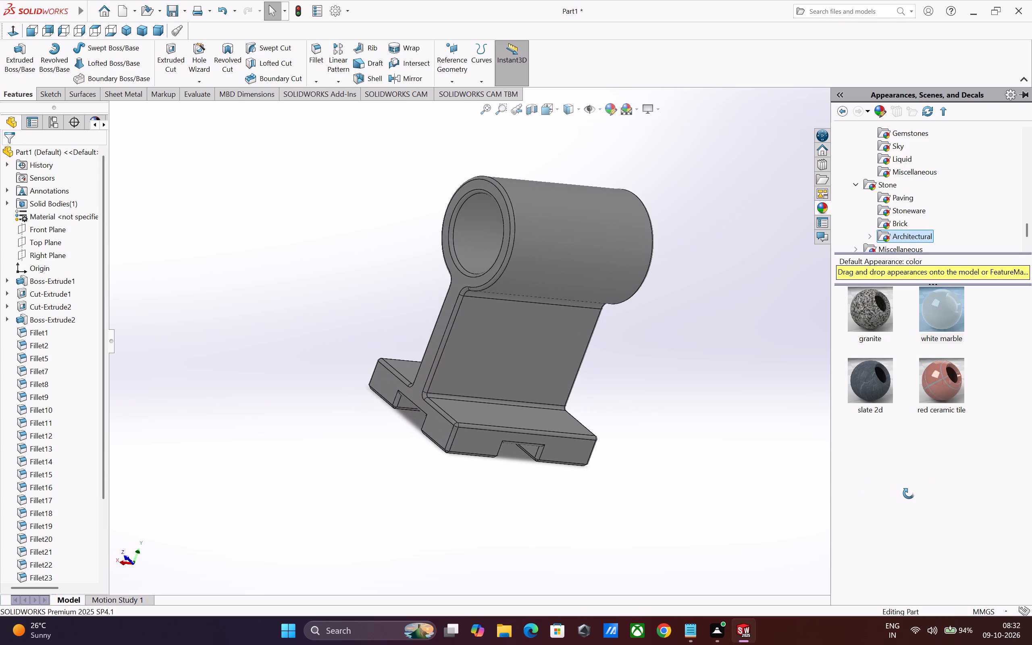
# Inspect the bearing block's tube, upright, slotted base and edge fillets from the front, sides and underside.
pyautogui.moveTo(909, 493); pyautogui.dragTo(834, 478, button='middle')
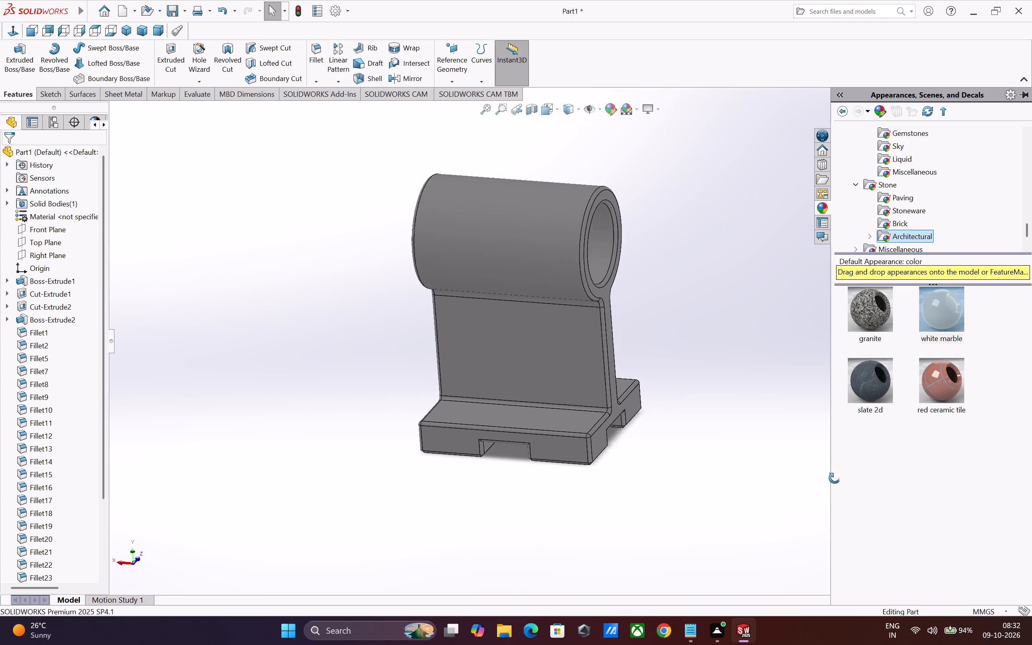
pyautogui.moveTo(834, 478); pyautogui.dragTo(856, 472, button='middle')
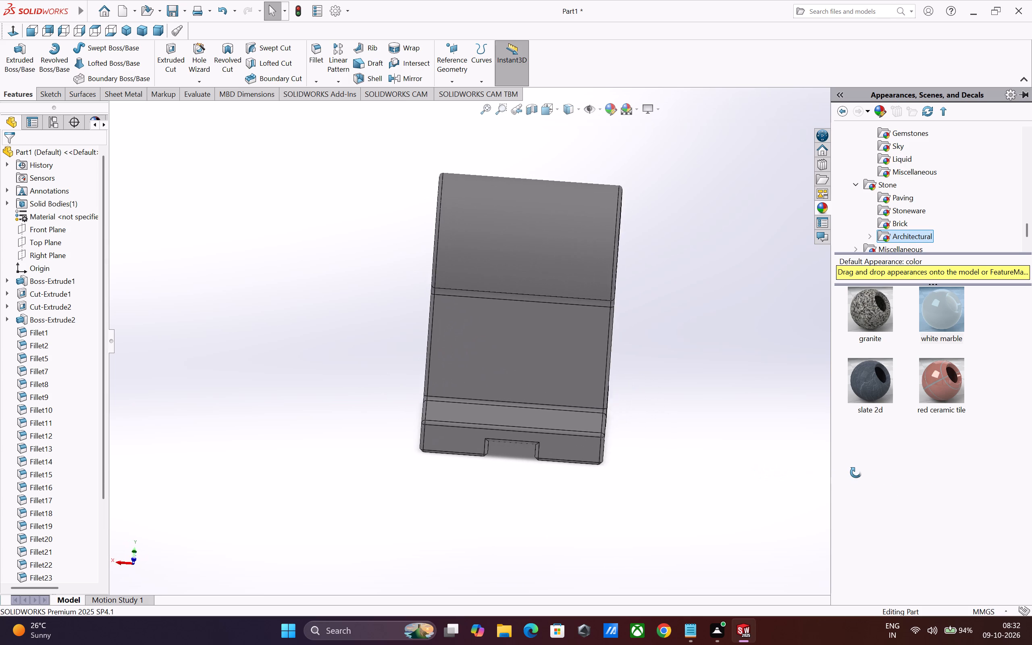
pyautogui.moveTo(856, 472); pyautogui.dragTo(818, 465, button='middle')
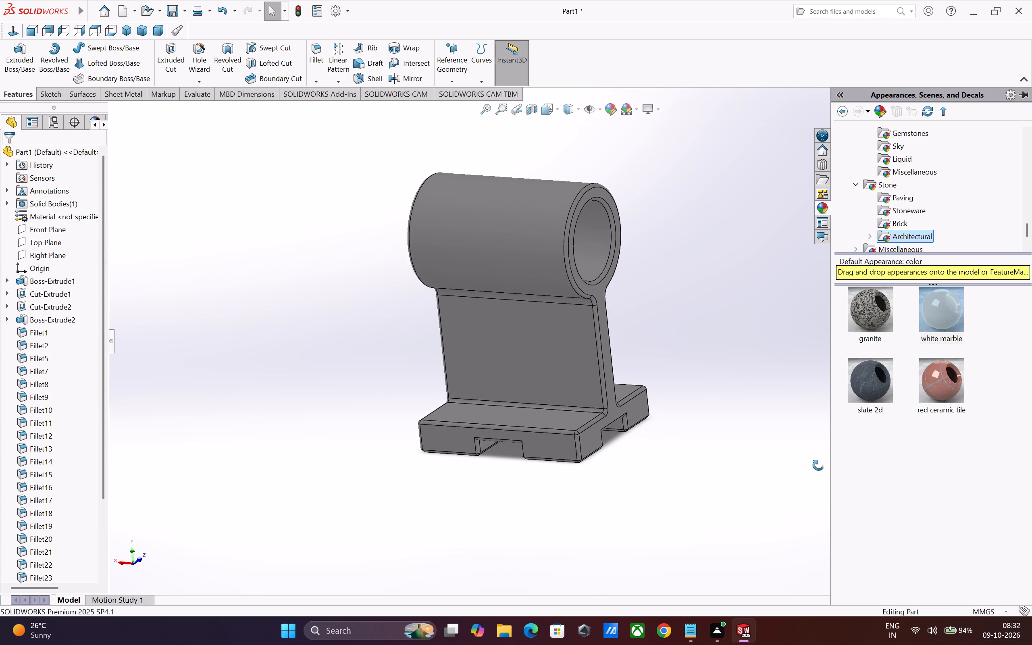
pyautogui.moveTo(818, 465); pyautogui.dragTo(757, 471, button='middle')
pyautogui.moveTo(732, 473); pyautogui.dragTo(828, 472, button='middle')
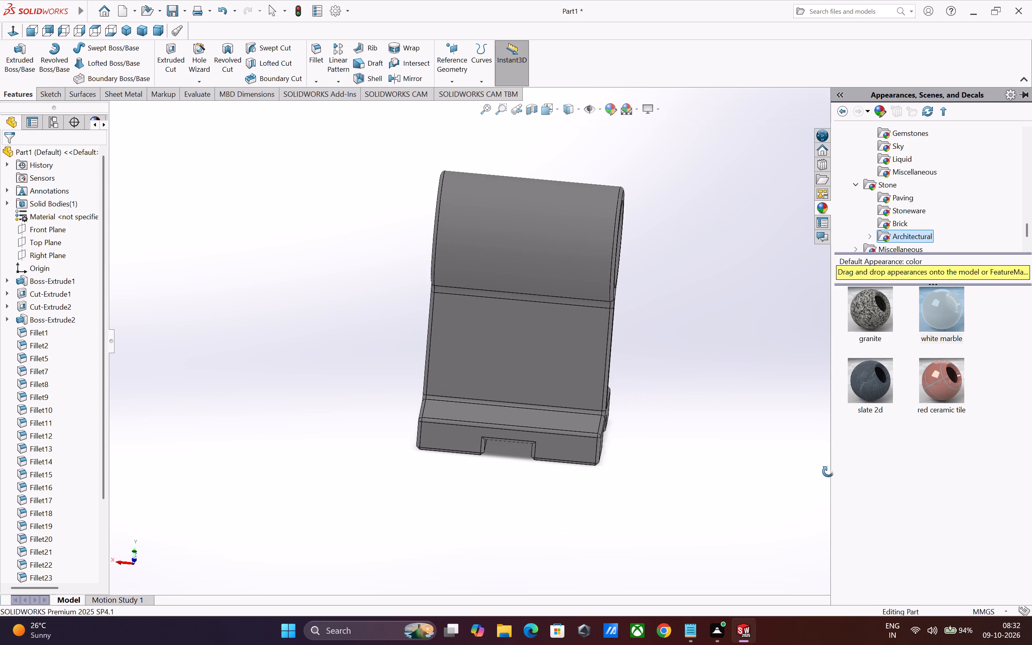
pyautogui.moveTo(828, 472); pyautogui.dragTo(843, 464, button='middle')
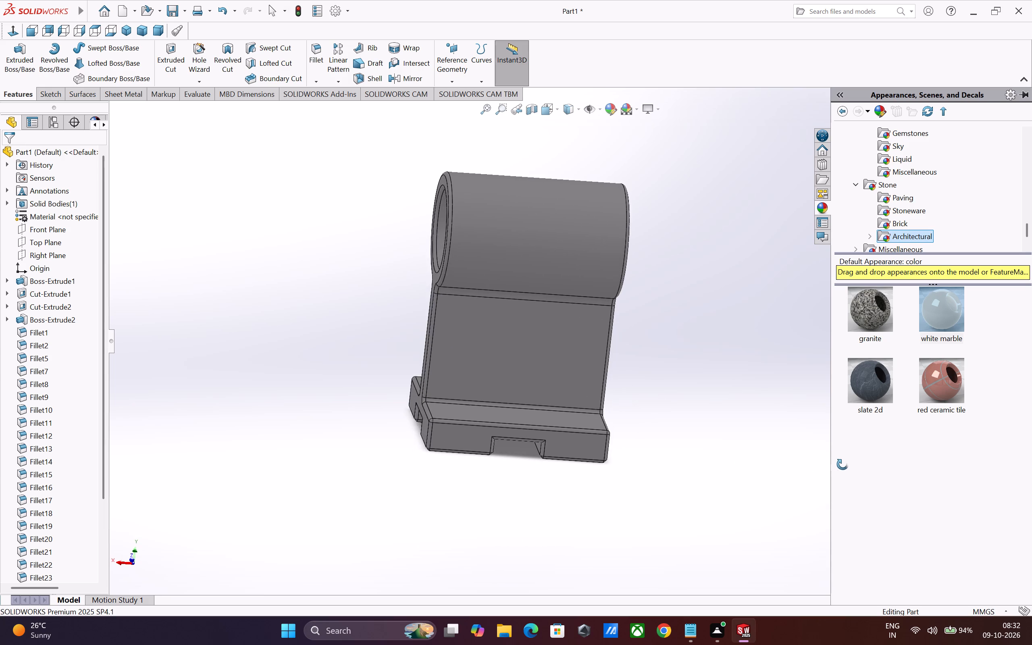
pyautogui.moveTo(843, 464); pyautogui.dragTo(883, 457, button='middle')
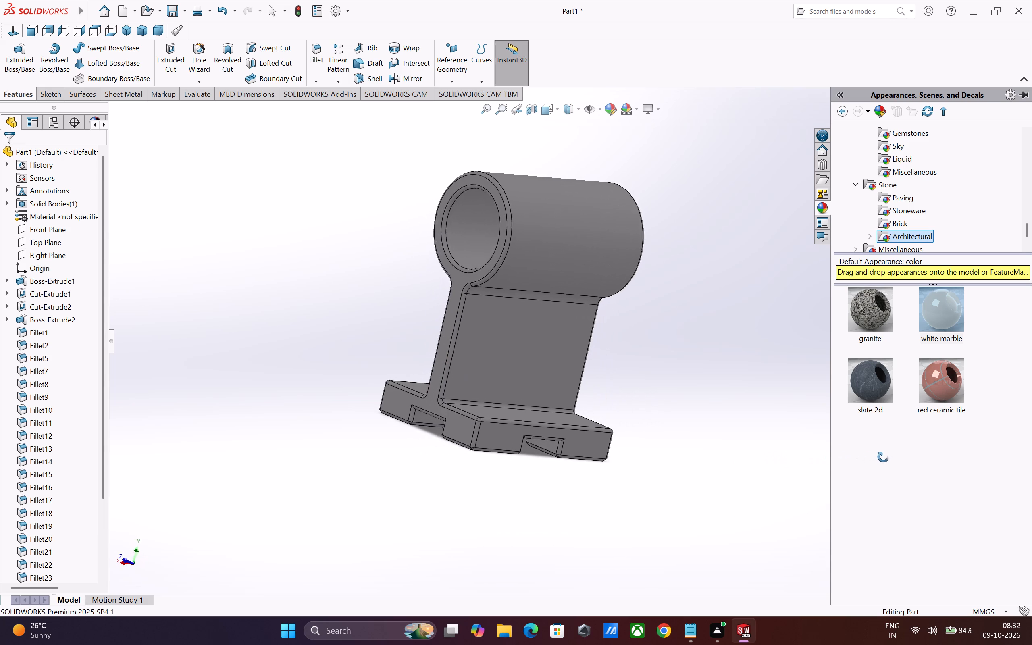
pyautogui.moveTo(883, 457); pyautogui.dragTo(662, 451, button='middle')
pyautogui.moveTo(819, 495); pyautogui.dragTo(743, 479, button='middle')
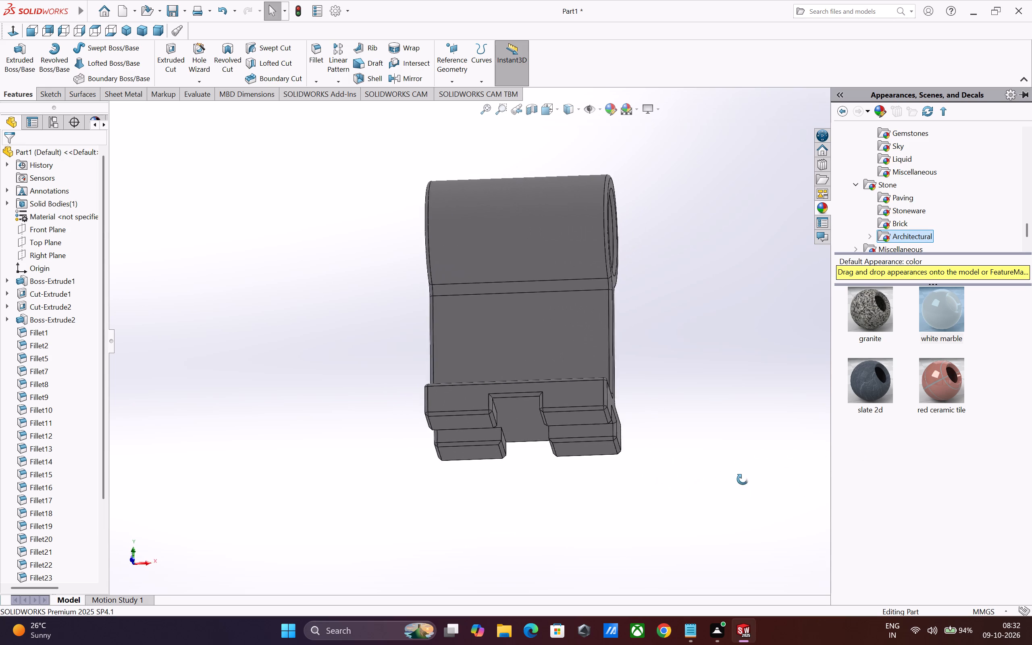
pyautogui.moveTo(743, 479); pyautogui.dragTo(853, 473, button='middle')
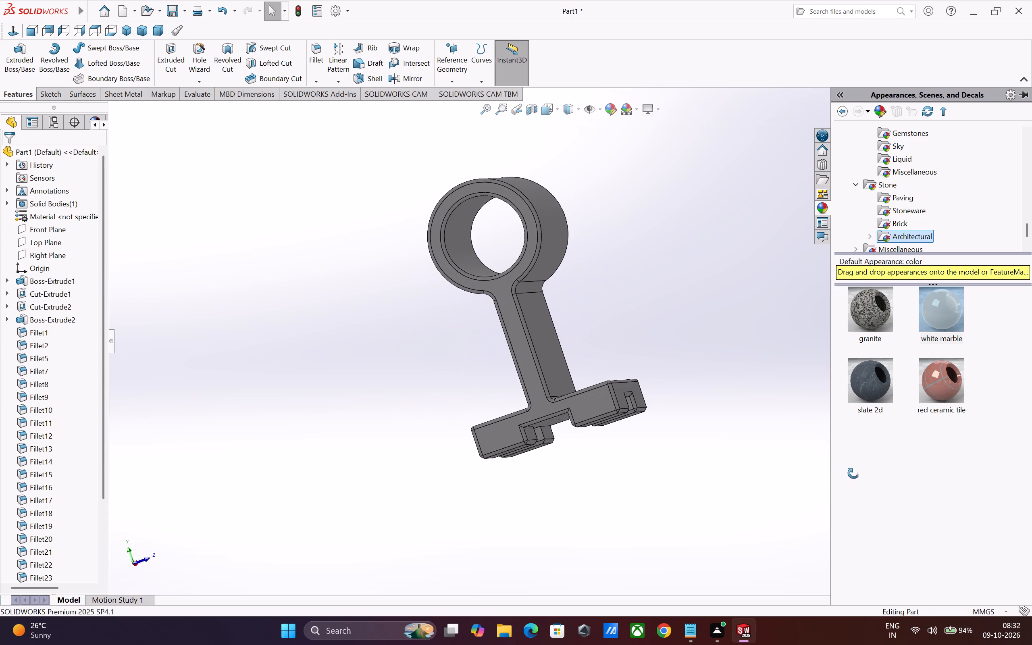
pyautogui.moveTo(853, 473); pyautogui.dragTo(729, 472, button='middle')
pyautogui.moveTo(701, 473); pyautogui.dragTo(670, 463, button='middle')
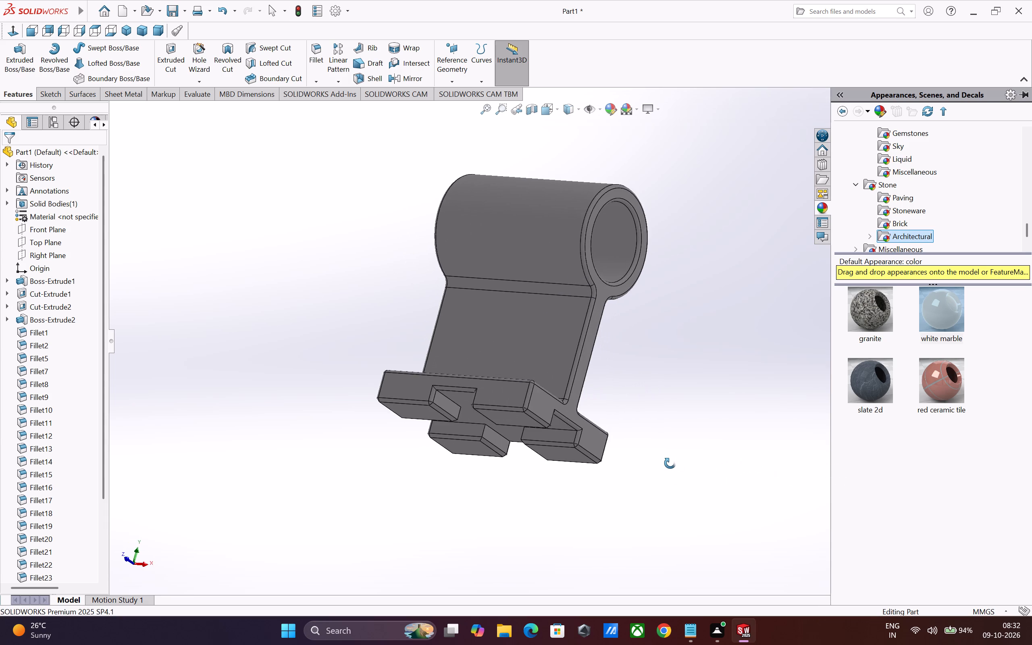
pyautogui.moveTo(670, 463); pyautogui.dragTo(979, 462, button='middle')
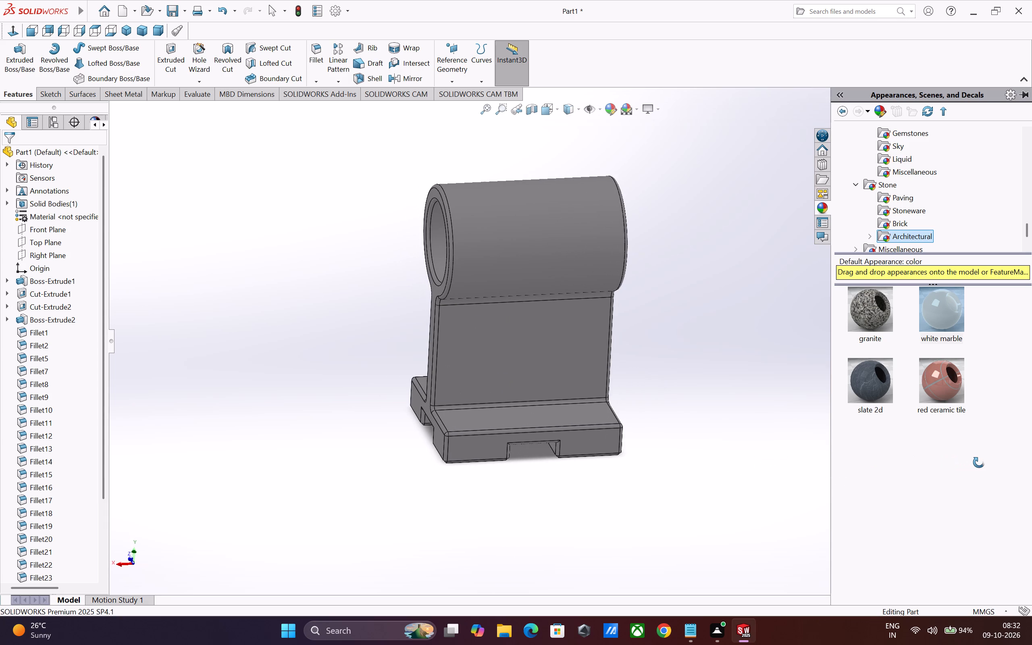
pyautogui.moveTo(979, 462); pyautogui.dragTo(979, 462, button='middle')
pyautogui.moveTo(657, 446); pyautogui.dragTo(740, 446, button='middle')
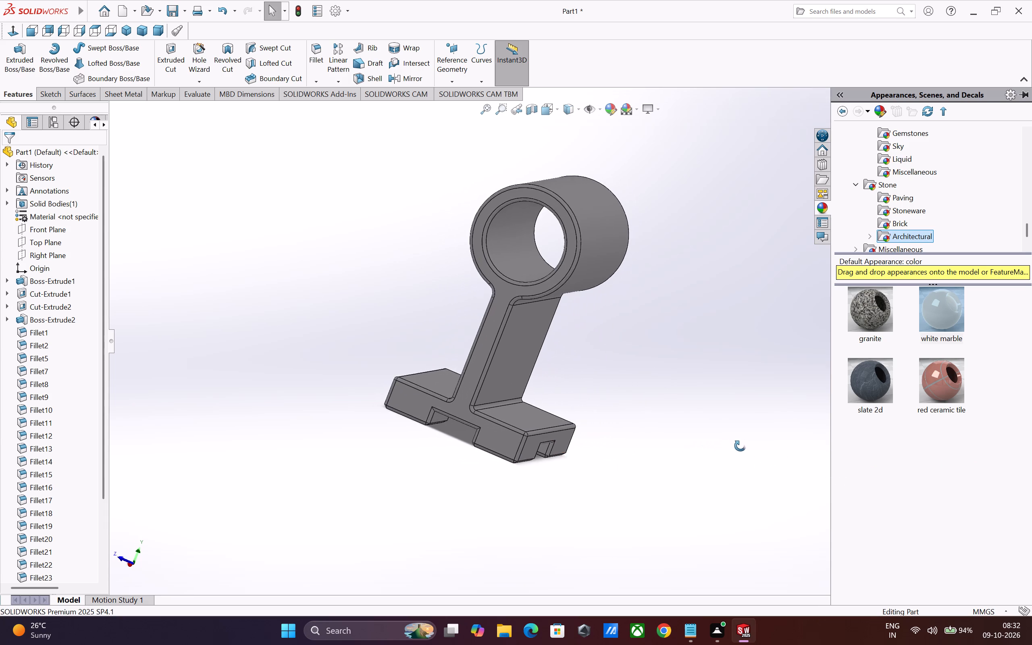
pyautogui.moveTo(740, 446); pyautogui.dragTo(747, 445, button='middle')
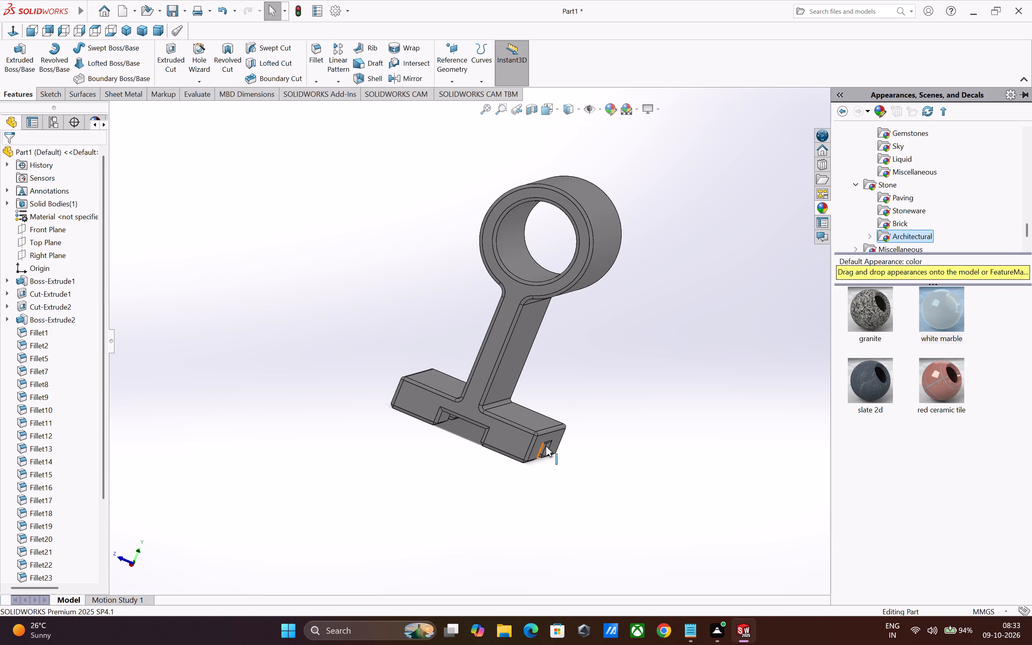
pyautogui.moveTo(551, 446); pyautogui.dragTo(537, 406, button='middle')
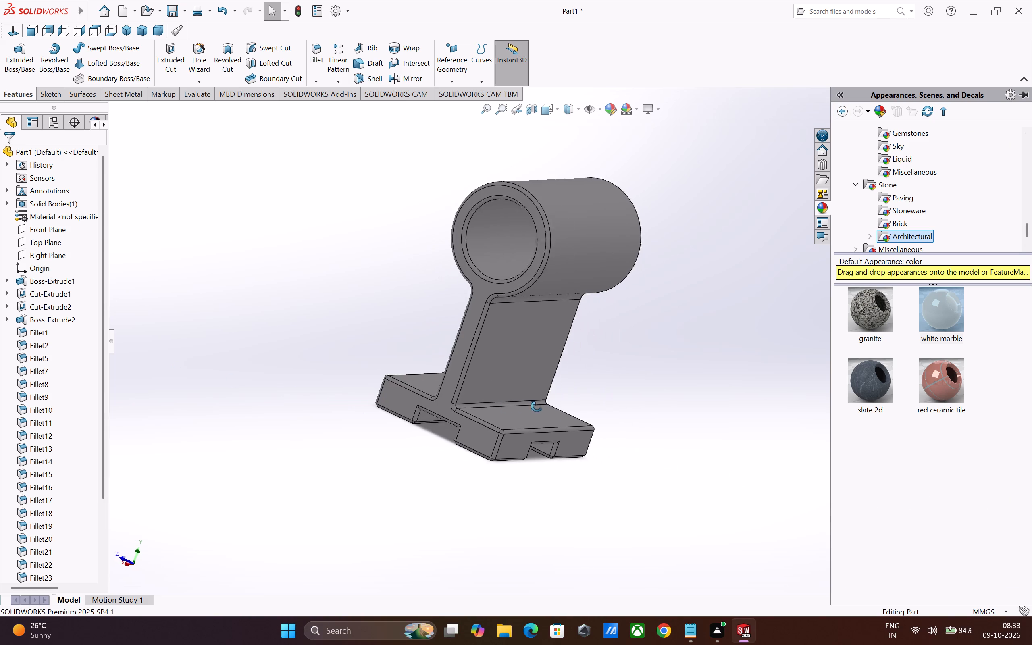
pyautogui.moveTo(537, 406); pyautogui.dragTo(572, 404, button='middle')
pyautogui.click(620, 377)
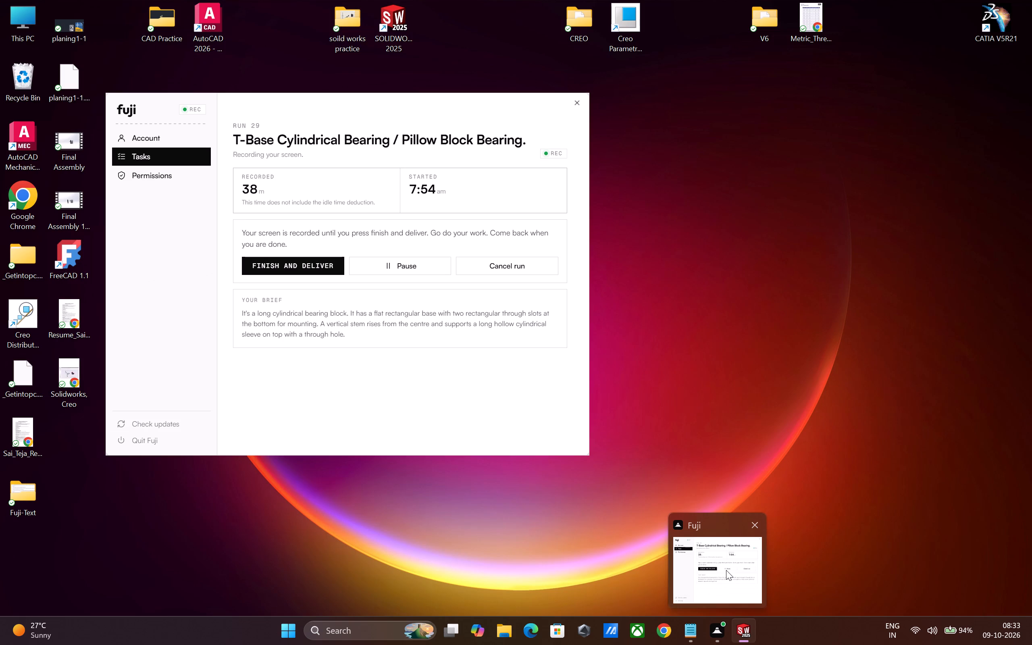
pyautogui.moveTo(604, 351); pyautogui.dragTo(610, 352)
pyautogui.moveTo(722, 381); pyautogui.dragTo(610, 362, button='middle')
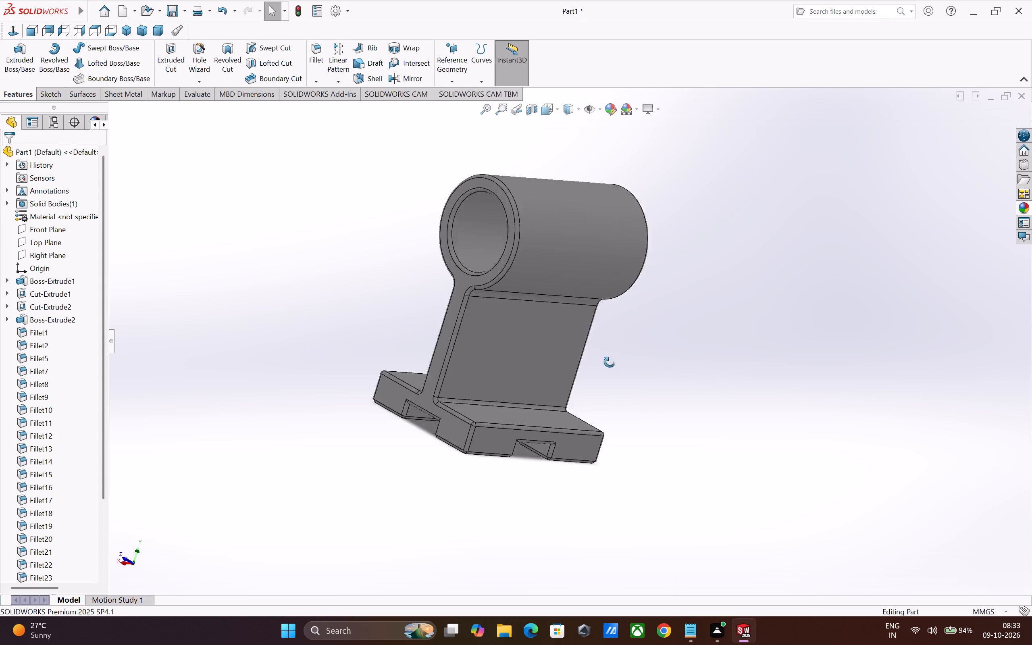
pyautogui.moveTo(610, 362); pyautogui.dragTo(636, 384, button='middle')
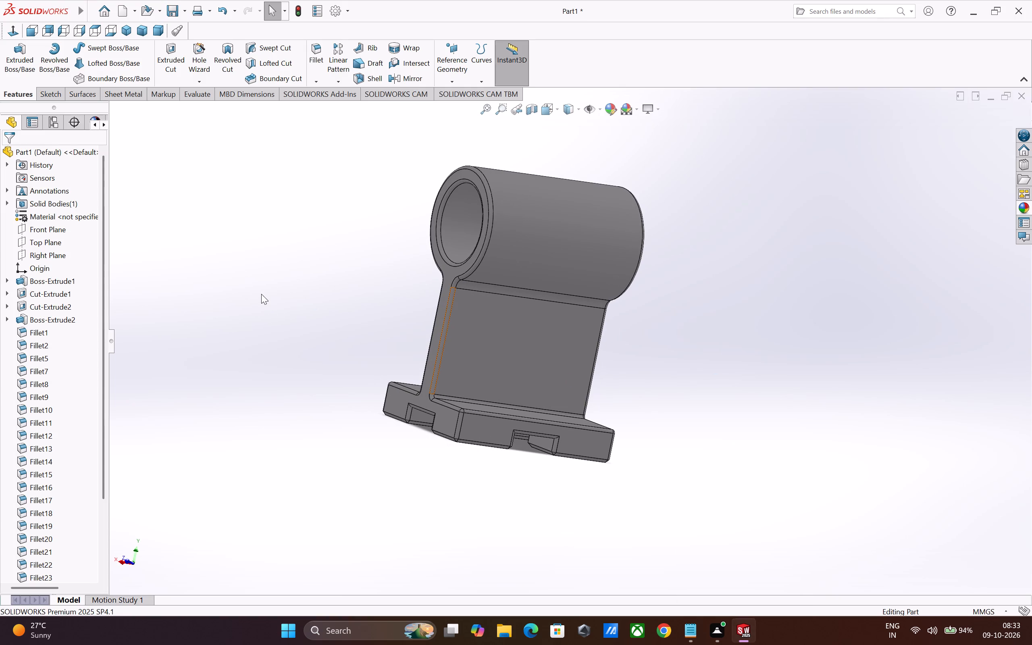
pyautogui.click(261, 292)
# Save the part as Exe-6 in the Fuji folder.
pyautogui.hotkey('ctrl', 's')
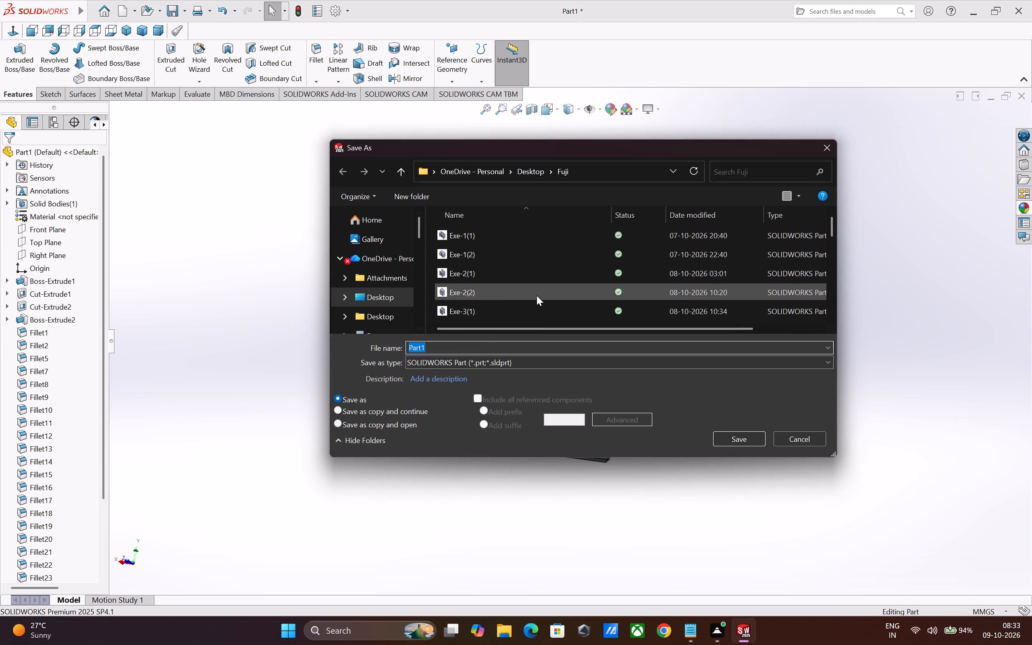
pyautogui.moveTo(622, 296); pyautogui.dragTo(467, 327)
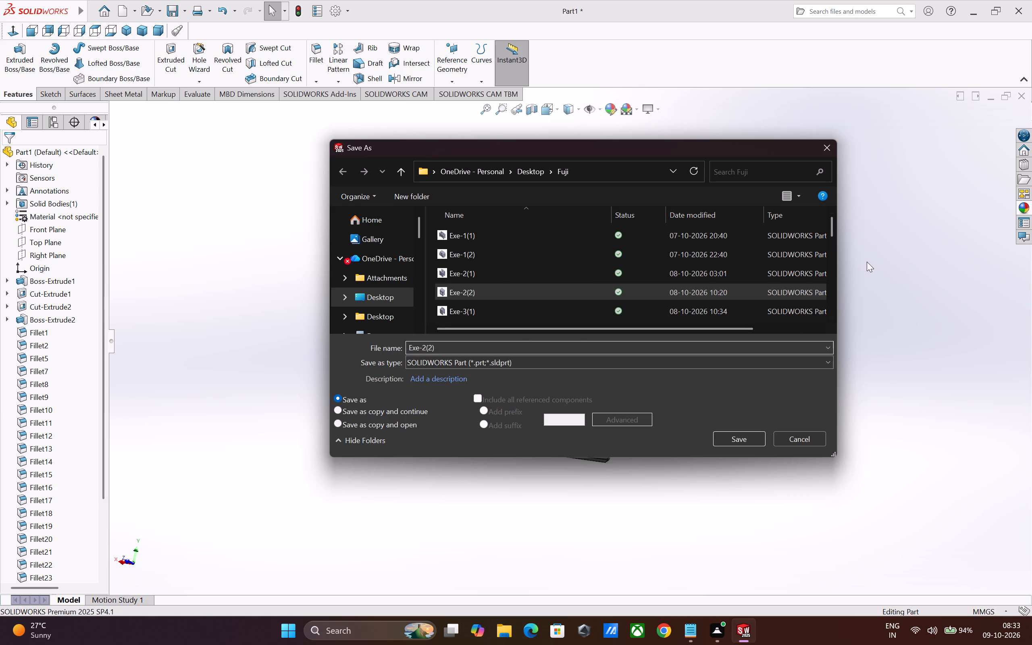
pyautogui.scroll(-4, 498, 295)
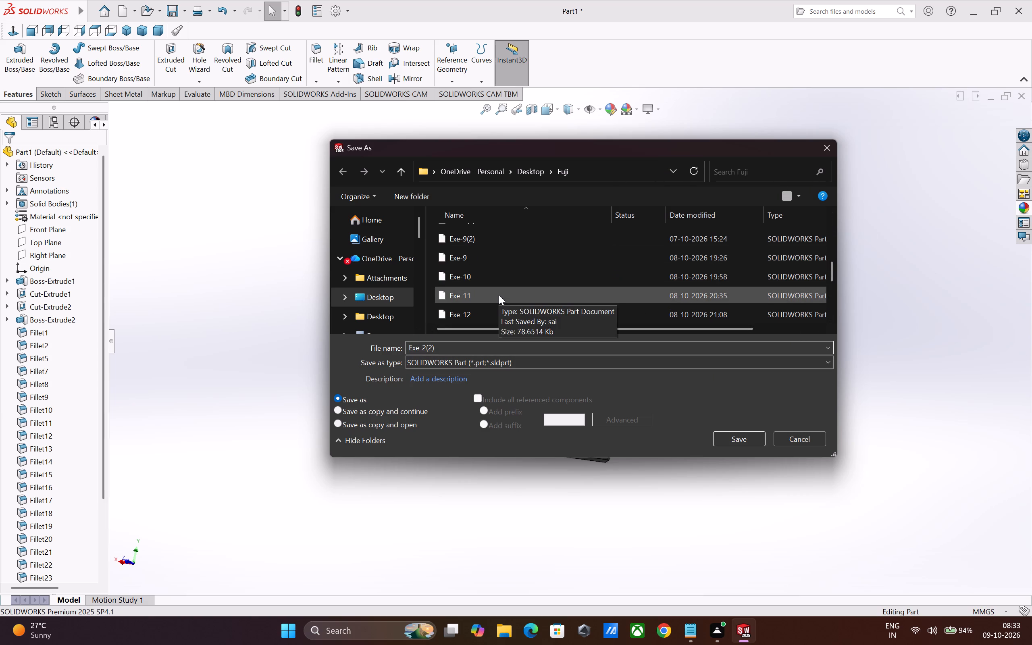
pyautogui.click(502, 258)
pyautogui.doubleClick(456, 349)
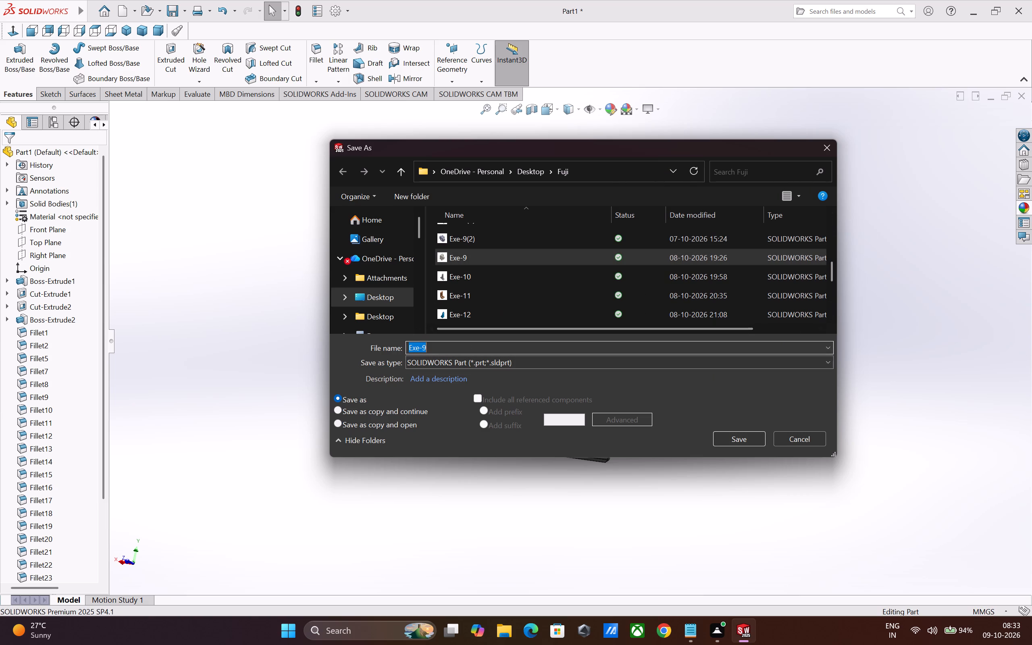
pyautogui.press('6')
pyautogui.press('Return')
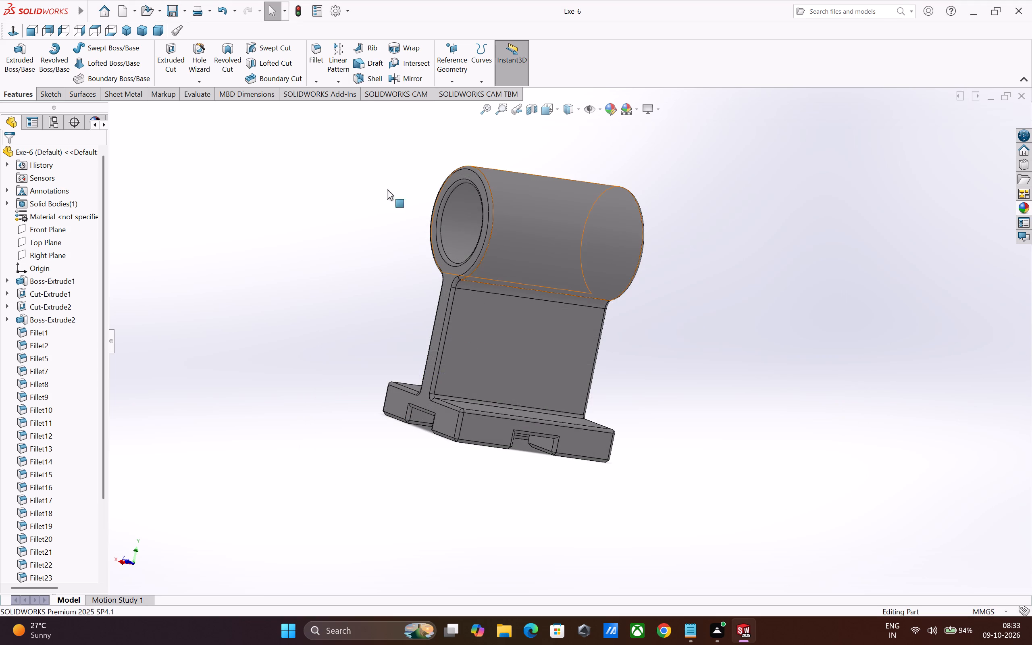
# Save a copy of Exe-6 in Adobe Portable Document Format (*.pdf) in the Fuji folder.
pyautogui.click(185, 12)
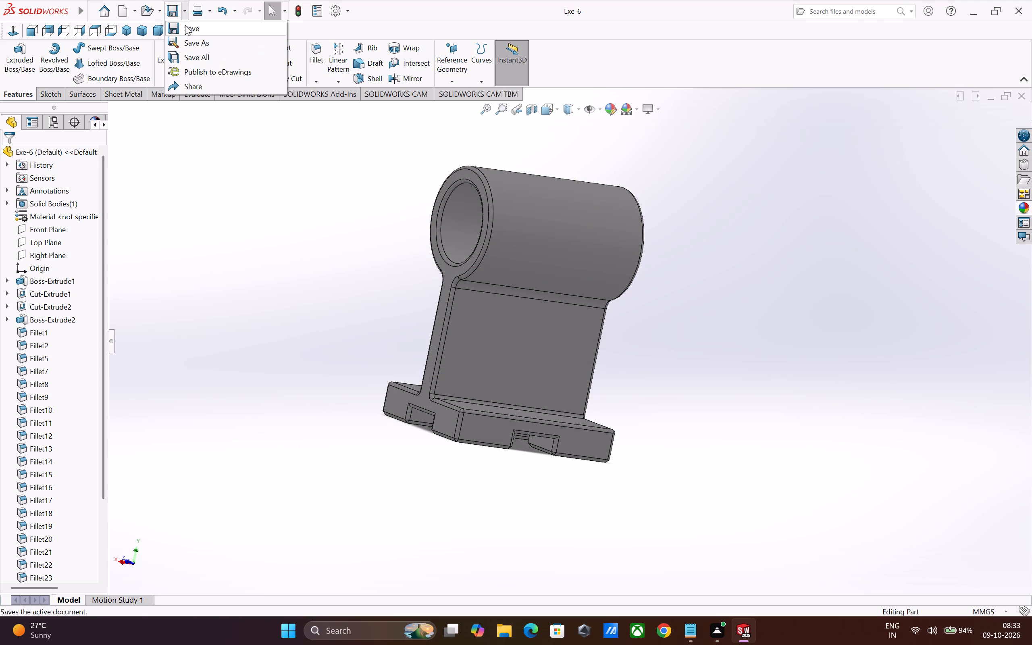
pyautogui.click(193, 44)
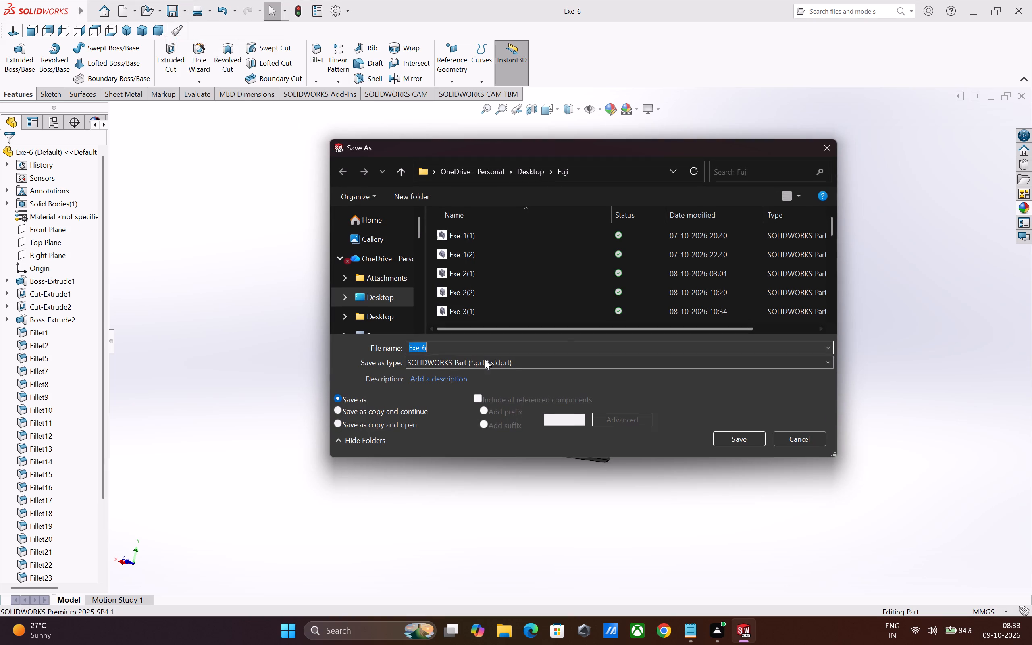
pyautogui.click(795, 364)
pyautogui.click(595, 146)
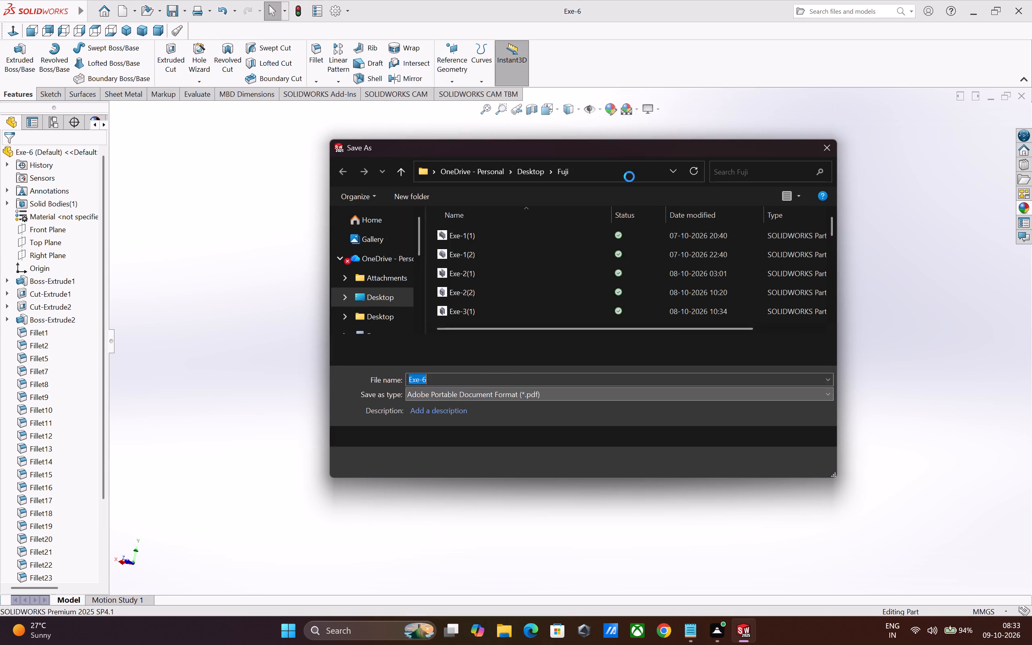
pyautogui.click(738, 459)
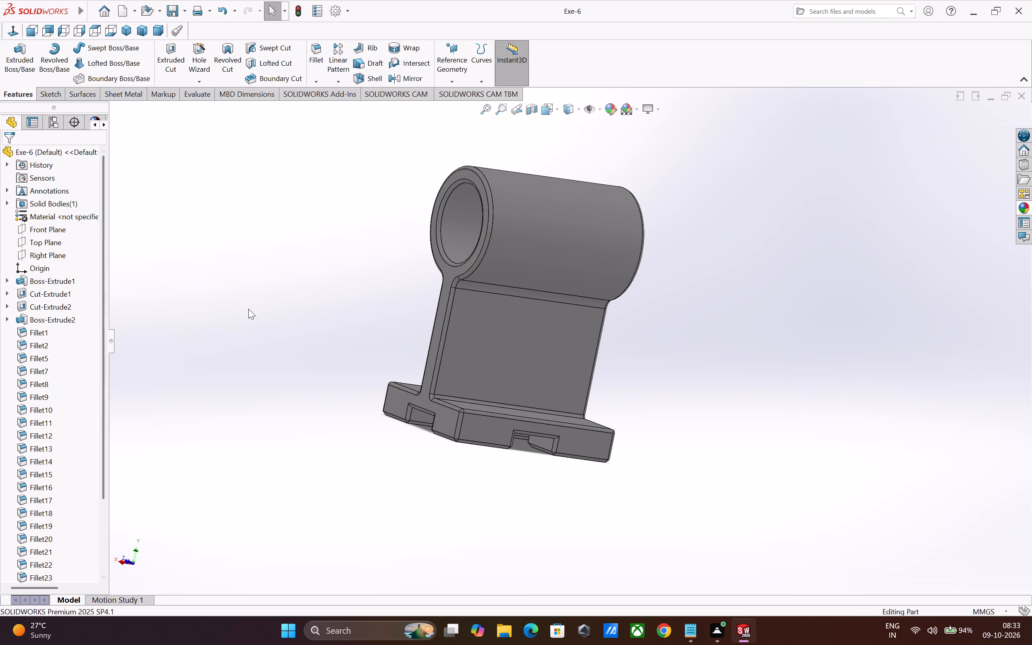